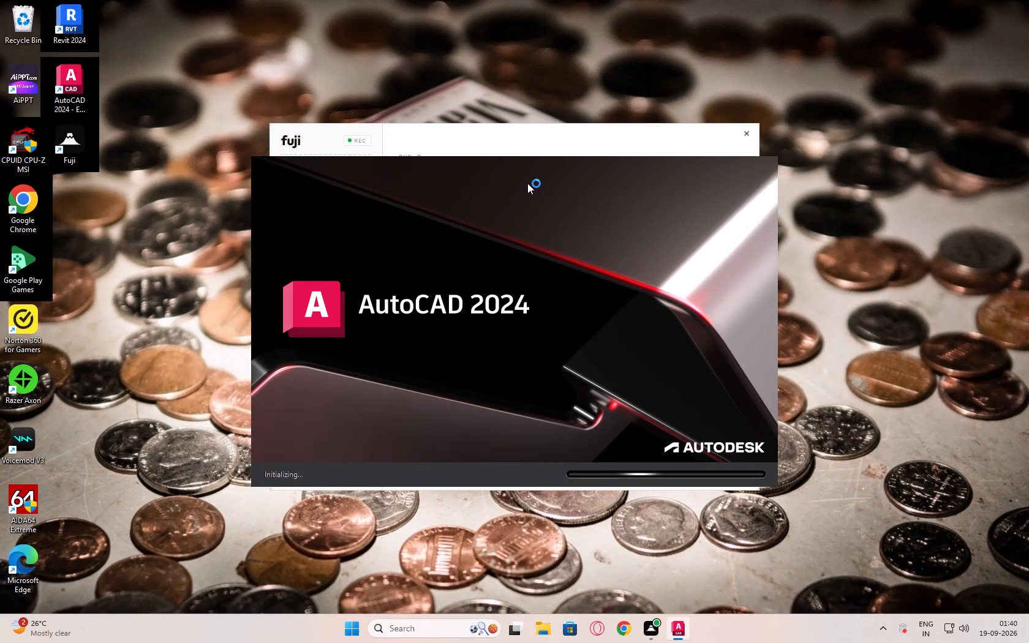
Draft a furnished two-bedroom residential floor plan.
Dismiss the drawing recovery message and create a new drawing from the acadiso.dwt template.
{"action": "left_click_drag", "start_coordinate": [529, 179], "coordinate": [533, 222]}
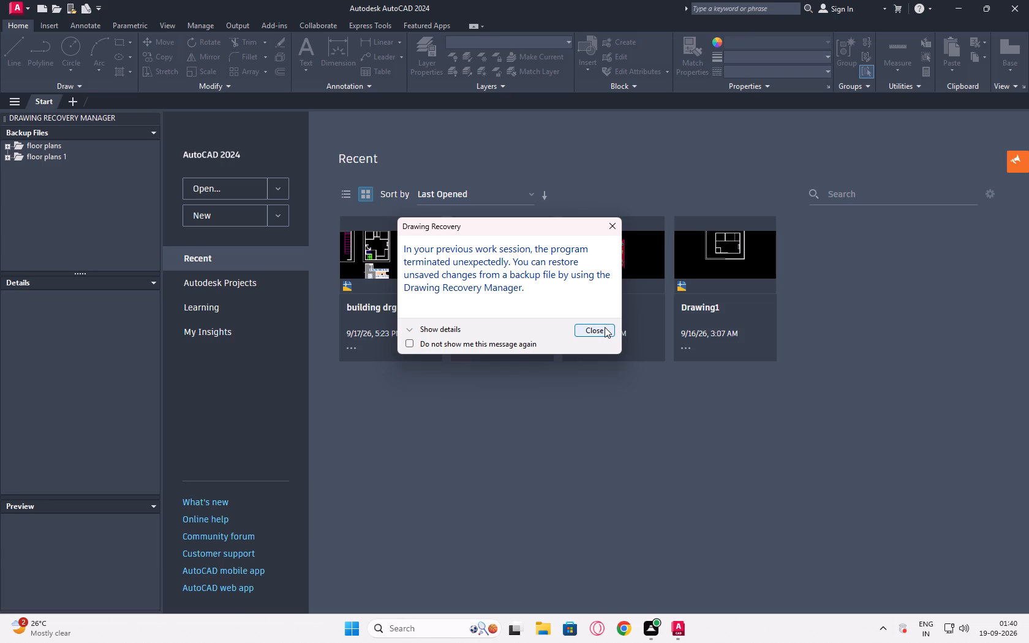
{"action": "left_click", "coordinate": [612, 220]}
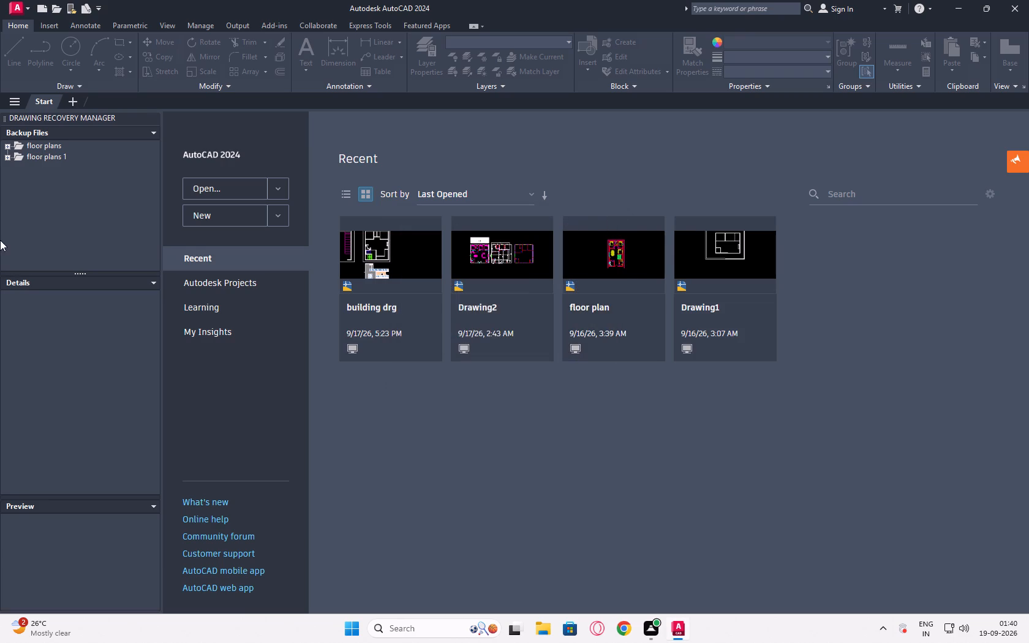
{"action": "left_click", "coordinate": [223, 216]}
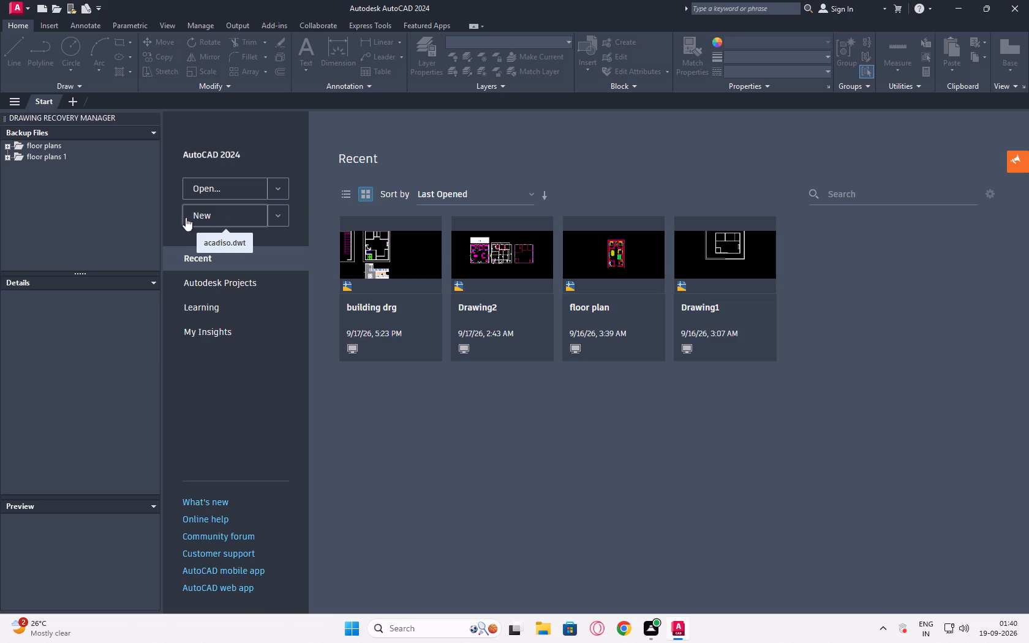
{"action": "left_click", "coordinate": [229, 209]}
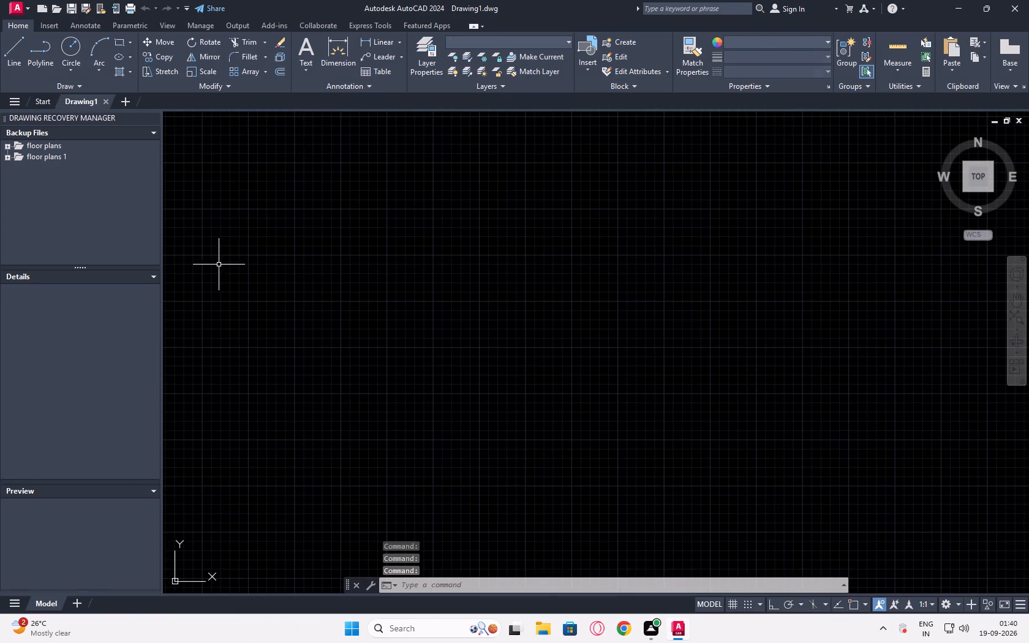
Close the Drawing Recovery Manager palette.
{"action": "left_click", "coordinate": [154, 118]}
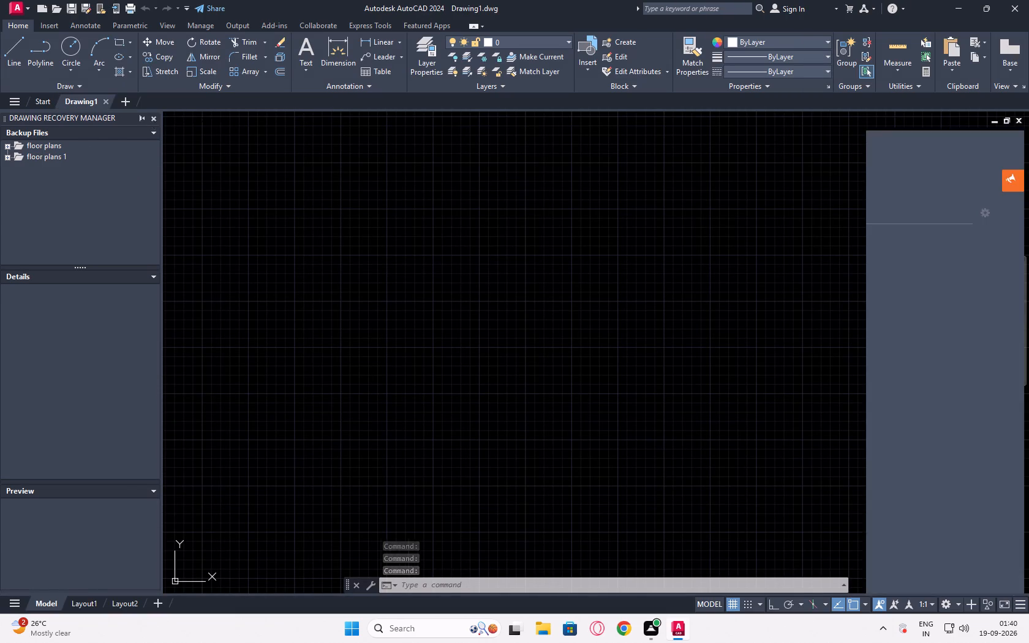
Configure the drawing units to Engineering length with 0'-0.0" precision and an insertion scale of Inches.
{"action": "scroll", "coordinate": [203, 314], "scroll_direction": "down", "scroll_amount": 4}
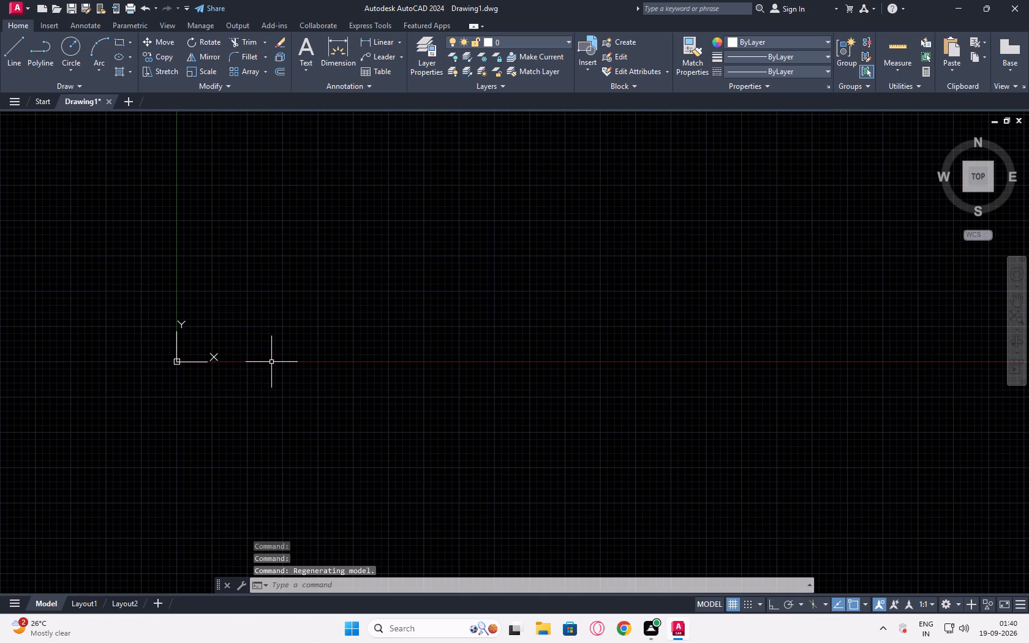
{"action": "scroll", "coordinate": [271, 361], "scroll_direction": "up", "scroll_amount": 3}
{"action": "middle_click", "coordinate": [257, 347]}
{"action": "middle_click_drag", "start_coordinate": [482, 389], "coordinate": [537, 391]}
{"action": "middle_click_drag", "start_coordinate": [537, 391], "coordinate": [826, 451]}
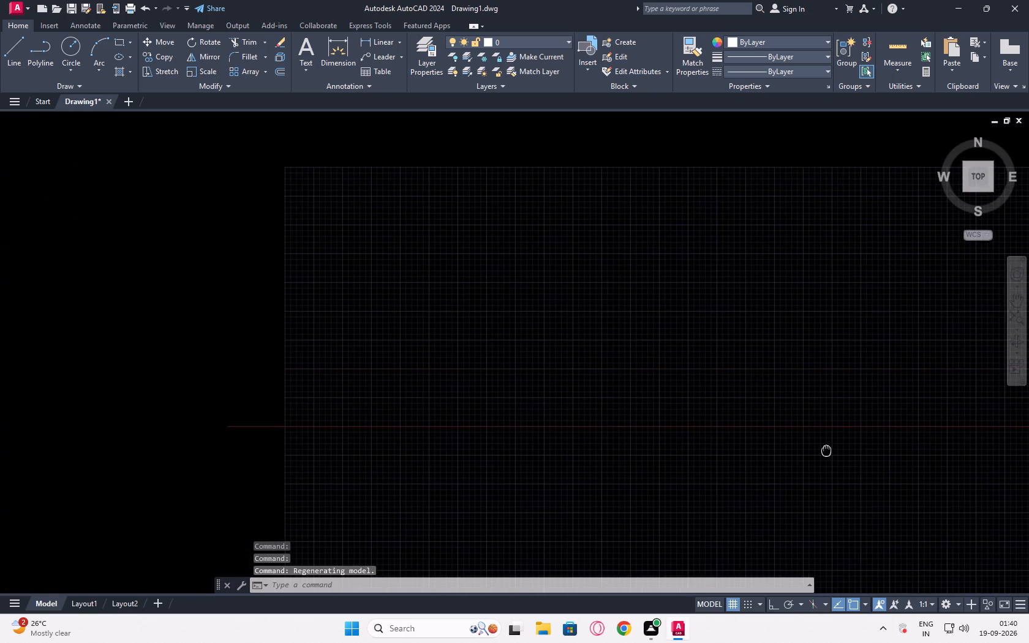
{"action": "middle_click_drag", "start_coordinate": [826, 451], "coordinate": [889, 473]}
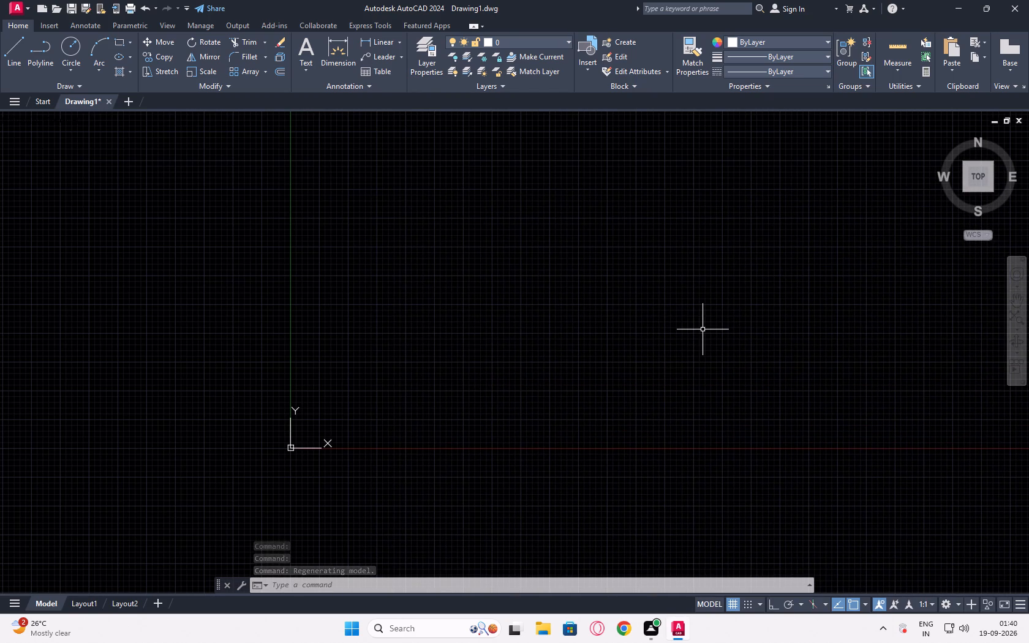
{"action": "type", "text": "unb"}
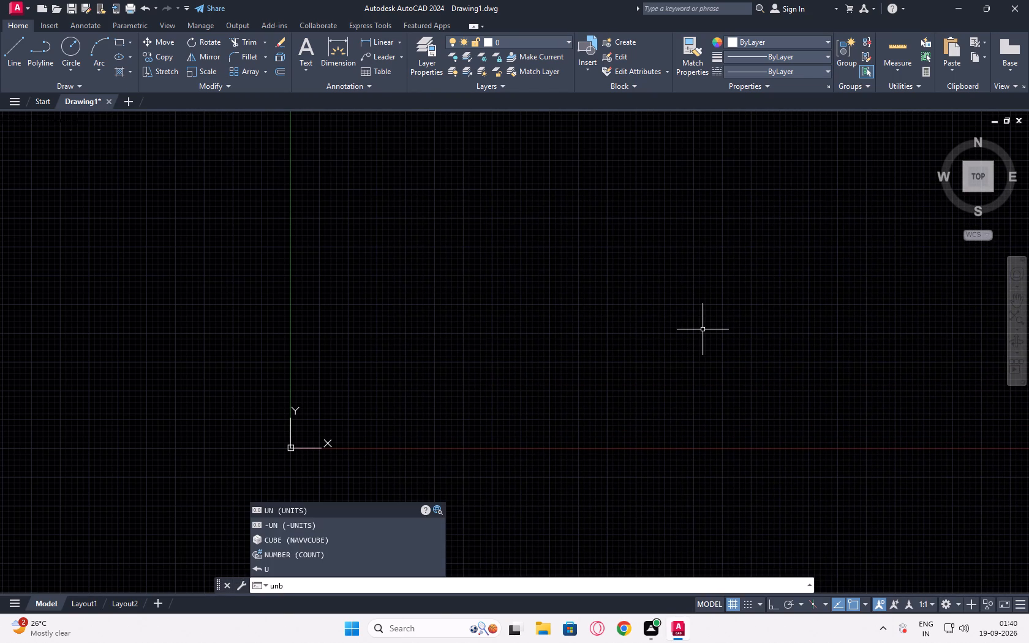
{"action": "key", "text": "BackSpace"}
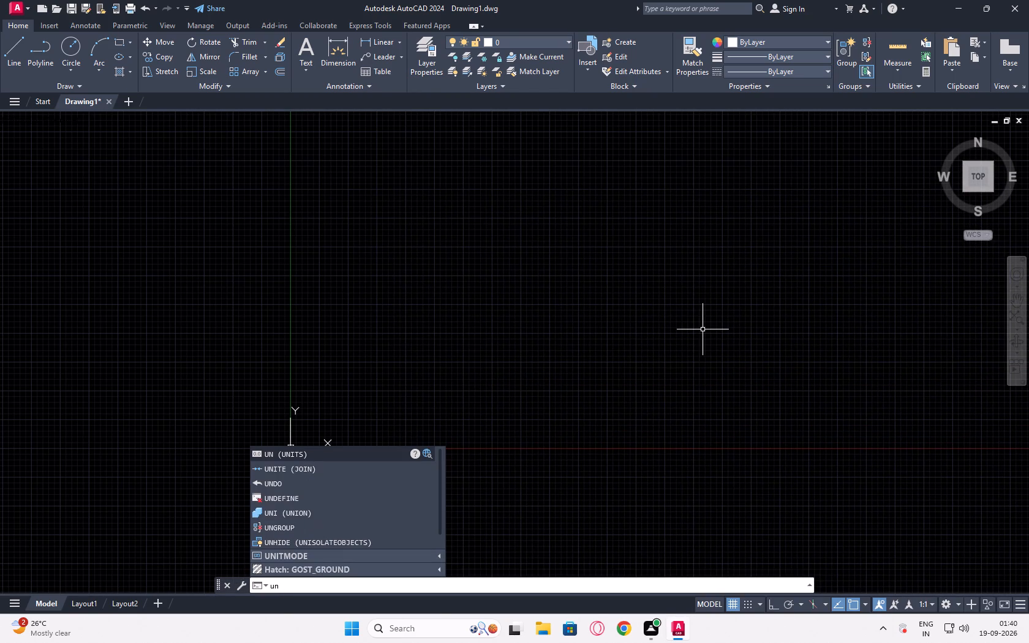
{"action": "key", "text": "Return"}
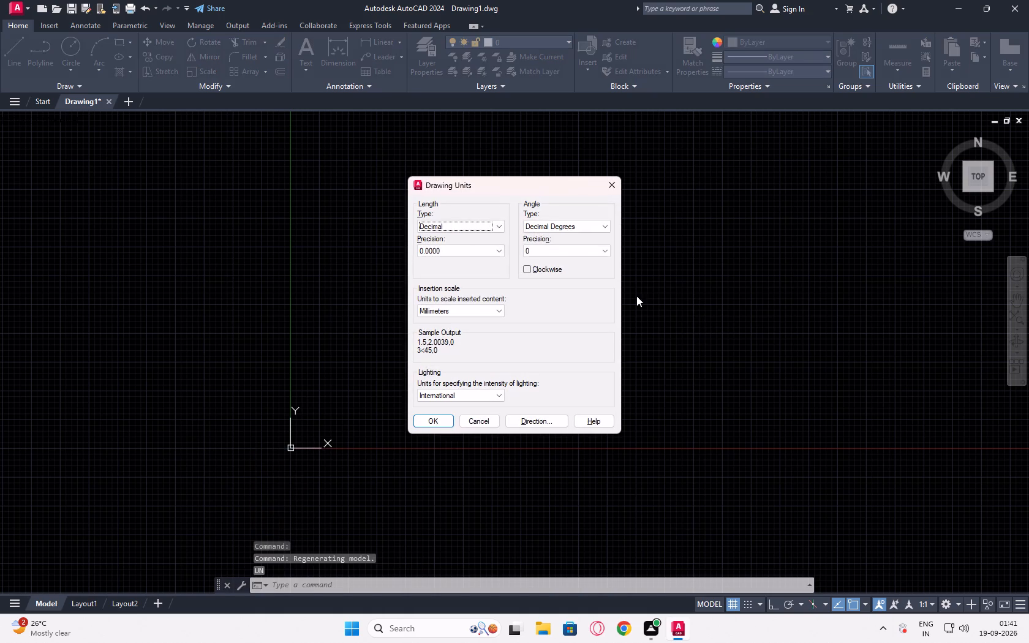
{"action": "left_click", "coordinate": [491, 226]}
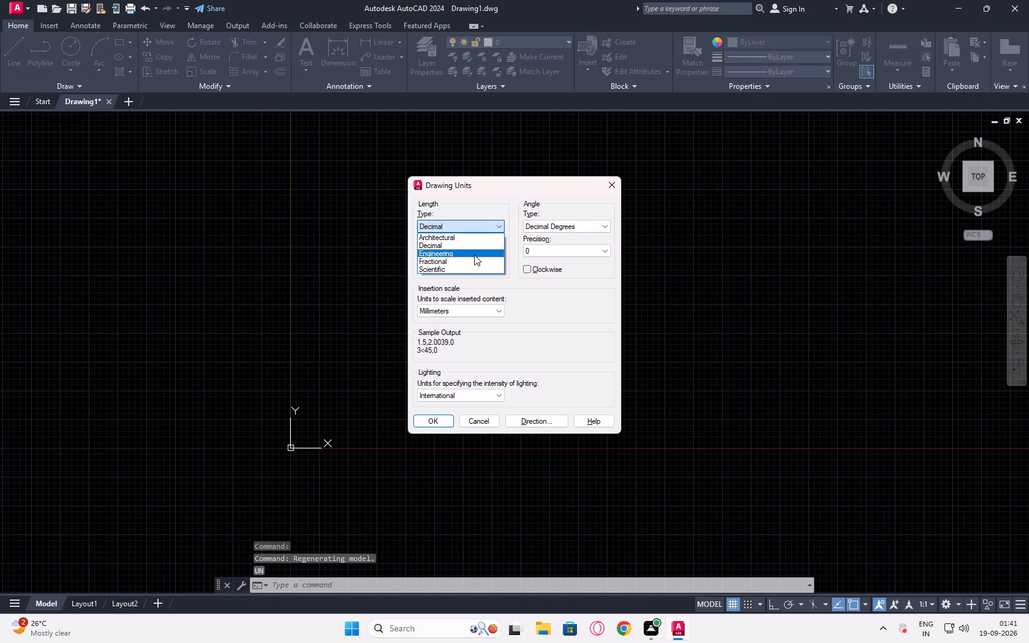
{"action": "left_click", "coordinate": [474, 255]}
{"action": "left_click", "coordinate": [460, 250]}
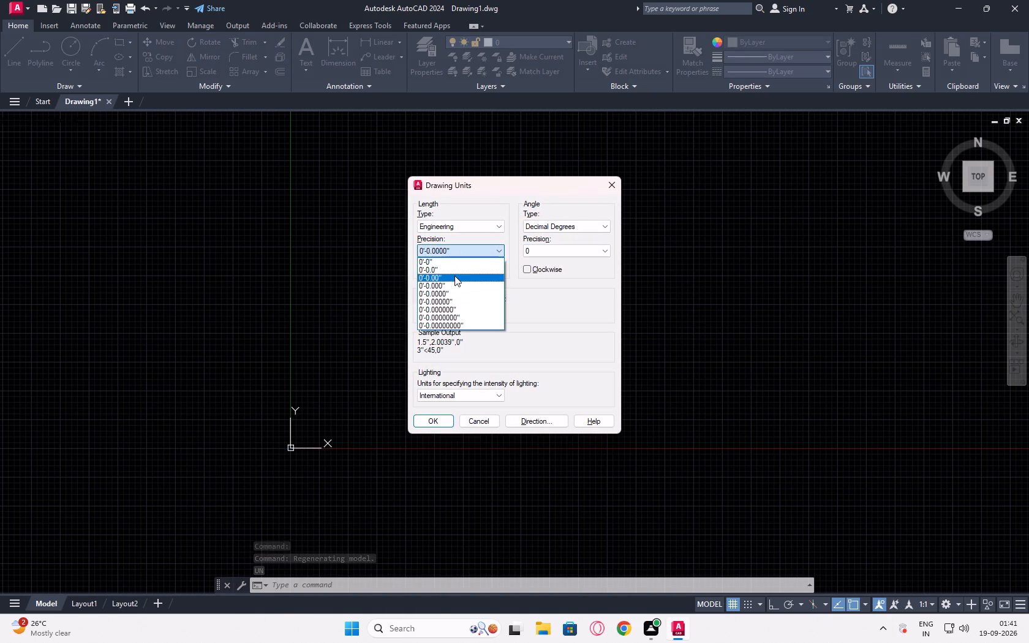
{"action": "left_click", "coordinate": [455, 269]}
{"action": "left_click", "coordinate": [453, 312]}
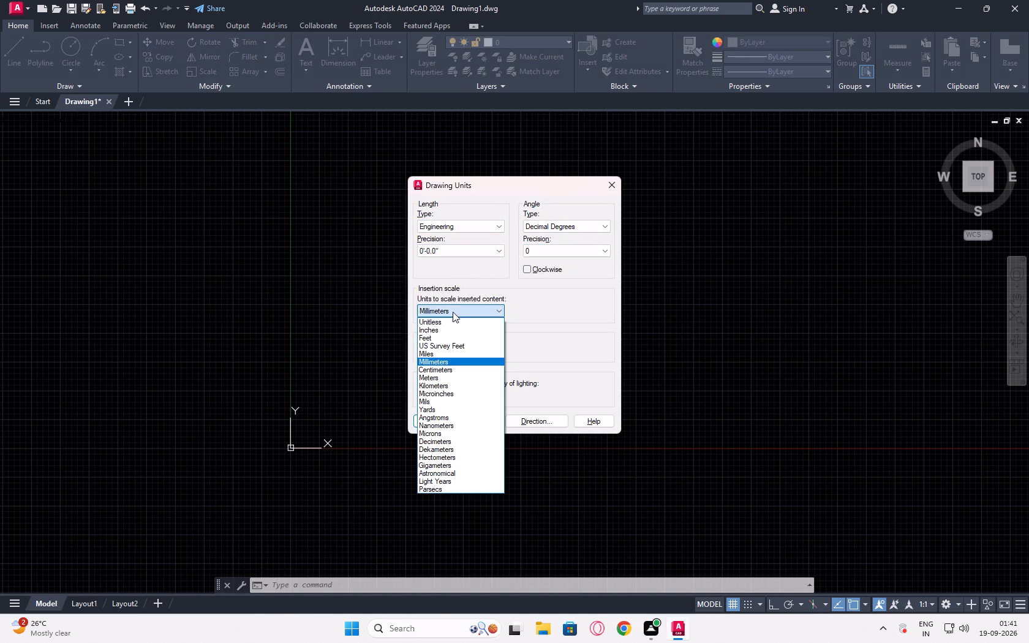
{"action": "left_click", "coordinate": [459, 333]}
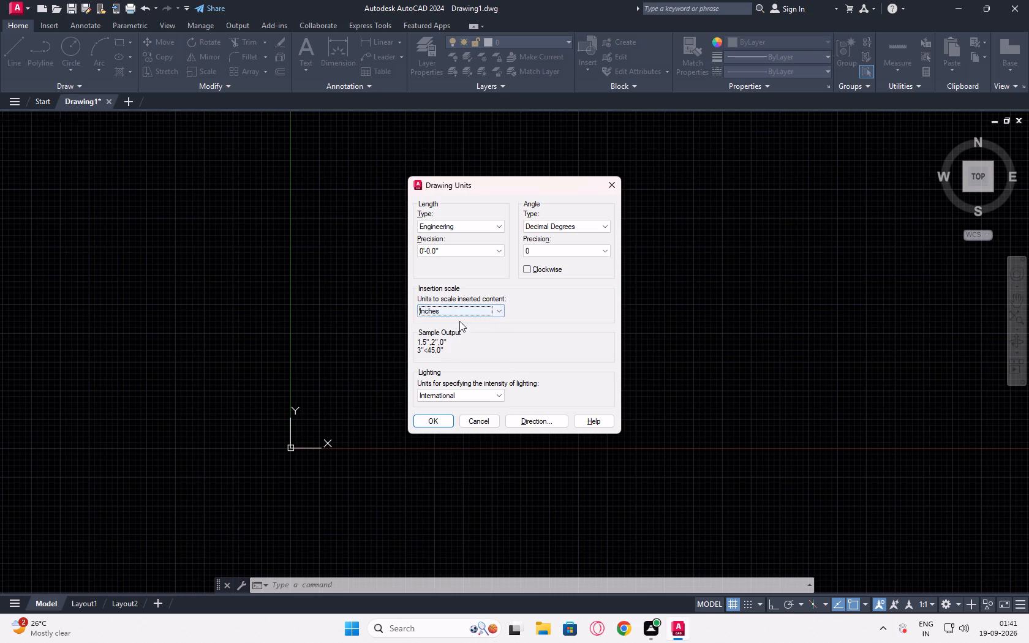
{"action": "left_click", "coordinate": [435, 424]}
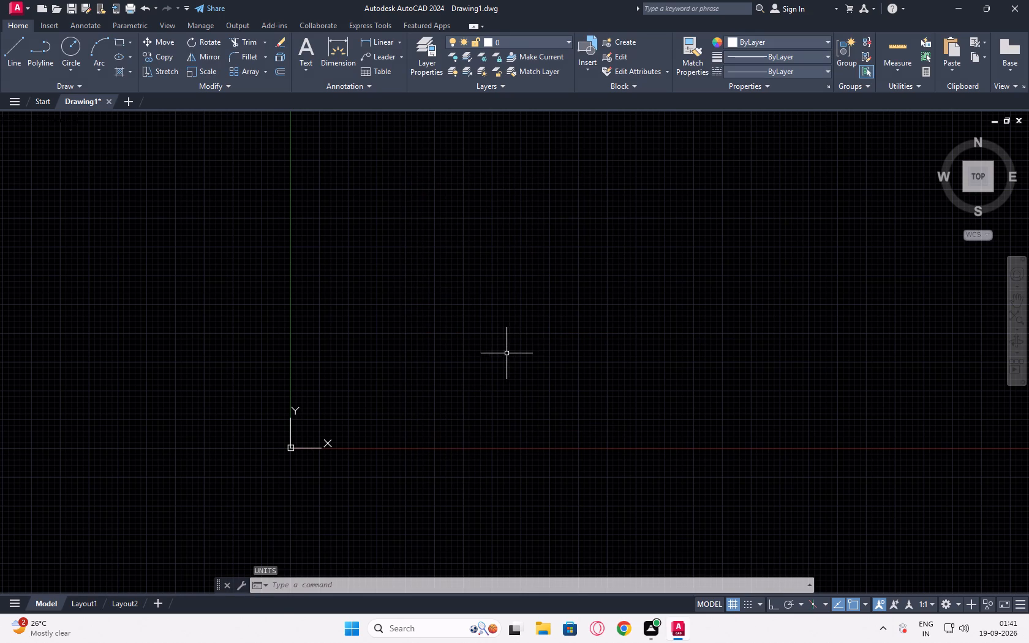
Zoom the new drawing with the Zoom command's All option.
{"action": "left_click", "coordinate": [307, 584]}
{"action": "type", "text": "zoo"}
{"action": "key", "text": "m"}
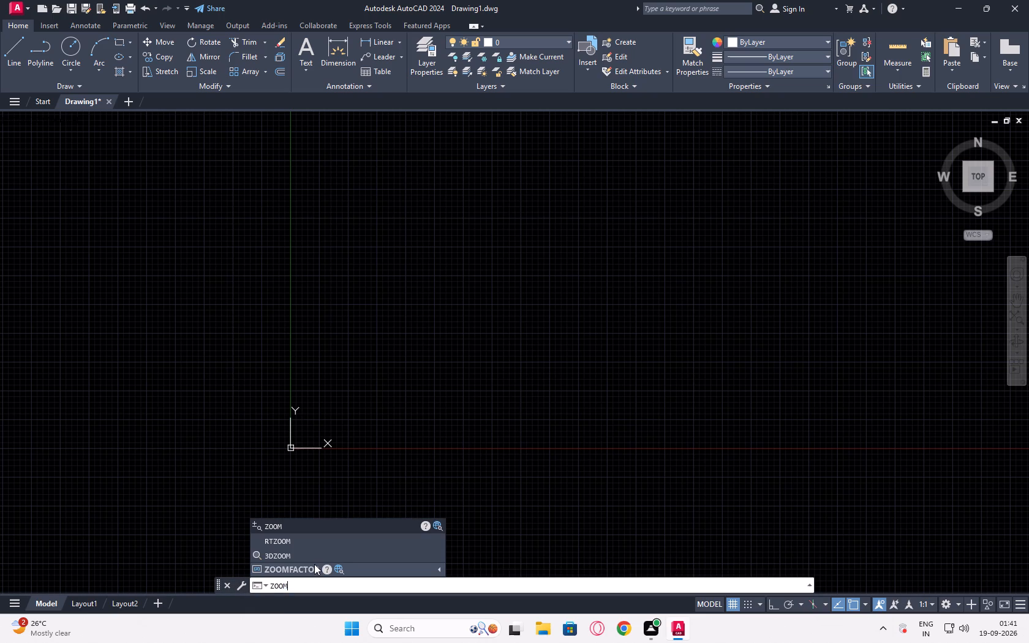
{"action": "key", "text": "Return"}
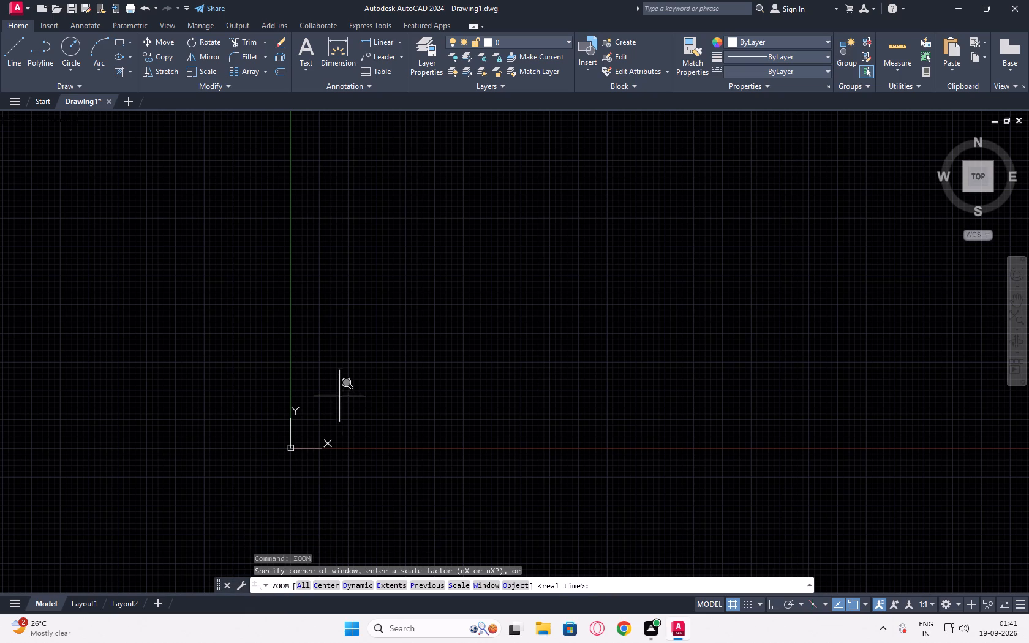
{"action": "left_click", "coordinate": [300, 585]}
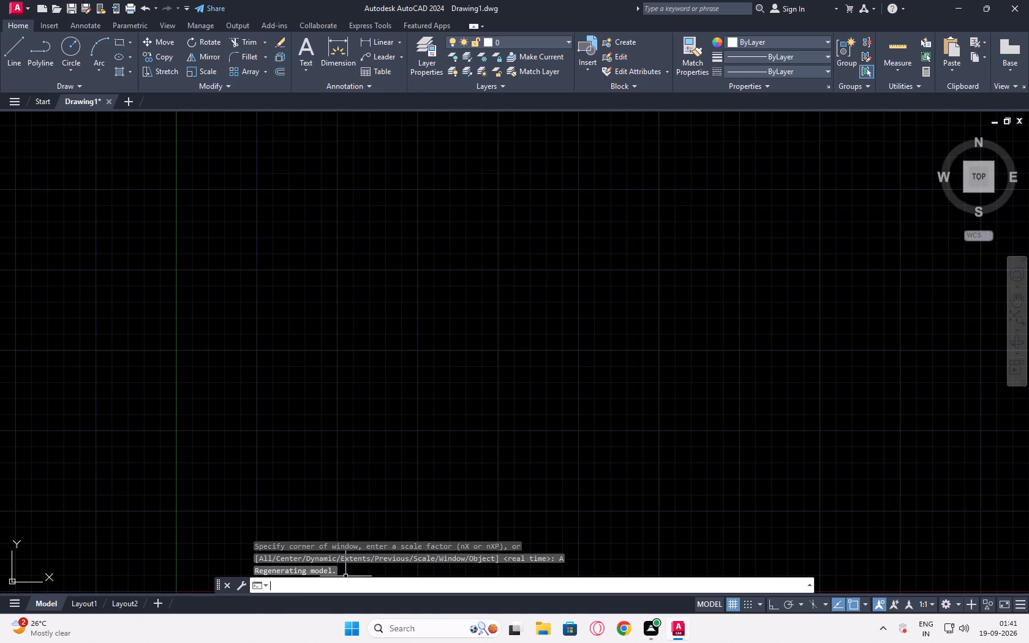
{"action": "middle_click_drag", "start_coordinate": [310, 444], "coordinate": [291, 361]}
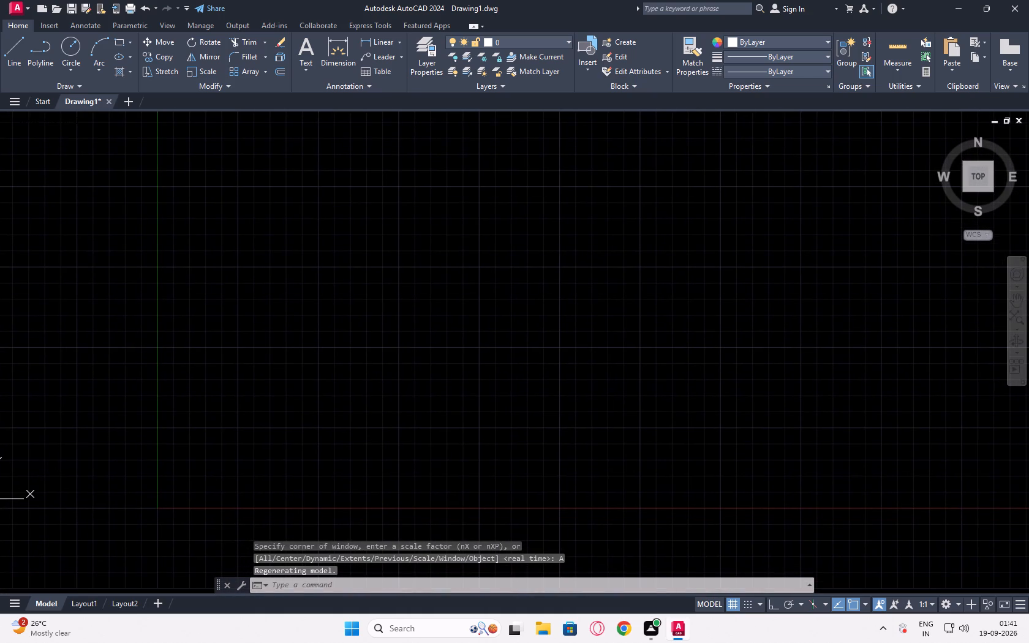
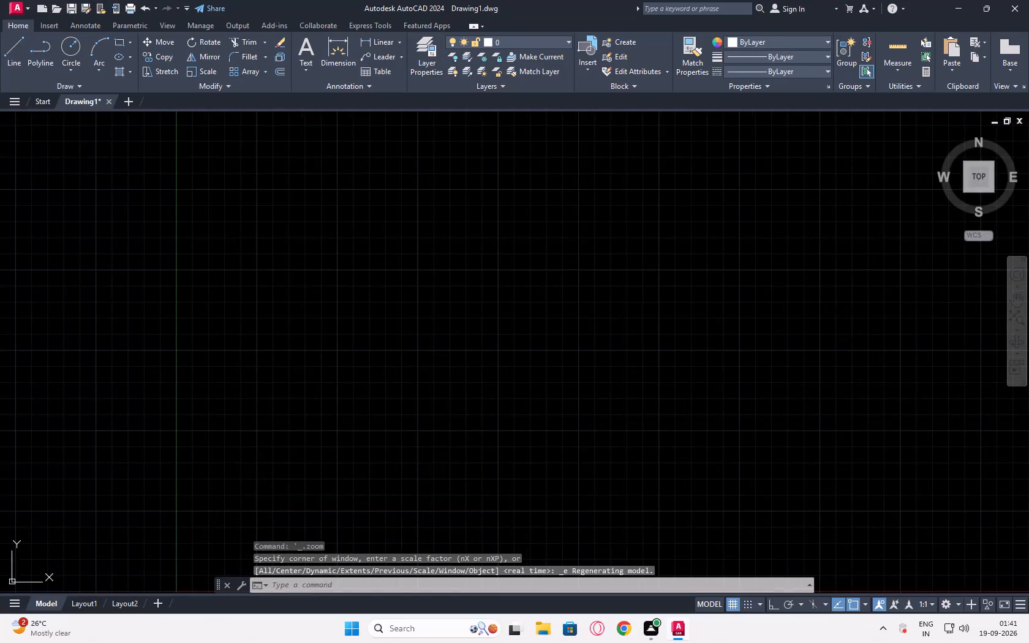
Turn on Ortho mode so that lines are constrained to horizontal and vertical directions.
{"action": "middle_click", "coordinate": [333, 445]}
{"action": "scroll", "coordinate": [375, 404], "scroll_direction": "down", "scroll_amount": 1}
{"action": "middle_click_drag", "start_coordinate": [412, 476], "coordinate": [398, 443]}
{"action": "middle_click_drag", "start_coordinate": [377, 429], "coordinate": [348, 431]}
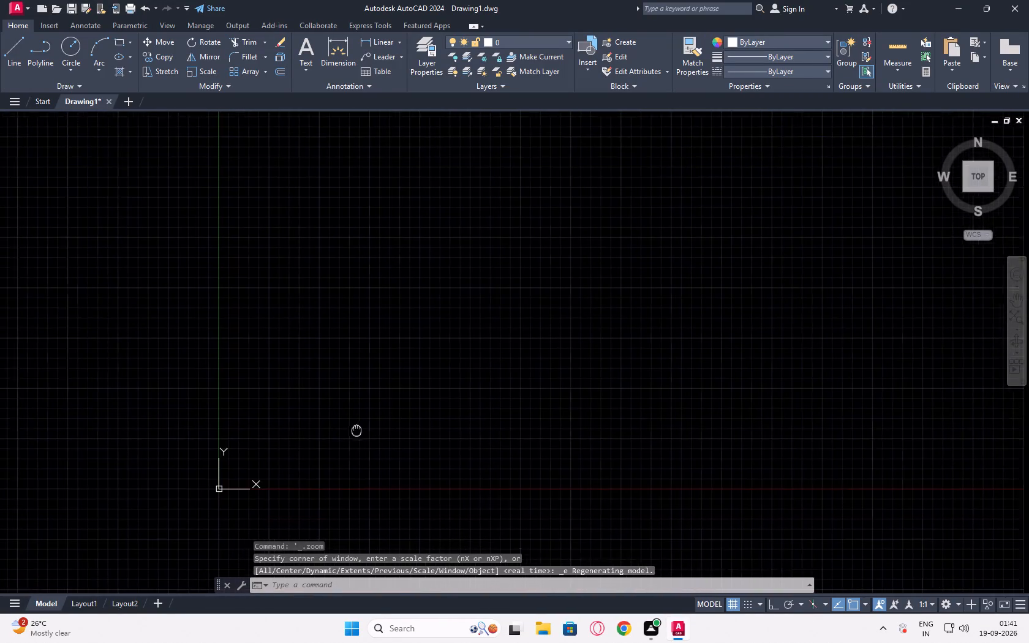
{"action": "middle_click_drag", "start_coordinate": [348, 431], "coordinate": [293, 453]}
{"action": "scroll", "coordinate": [286, 454], "scroll_direction": "up", "scroll_amount": 2}
{"action": "scroll", "coordinate": [284, 454], "scroll_direction": "down", "scroll_amount": 1}
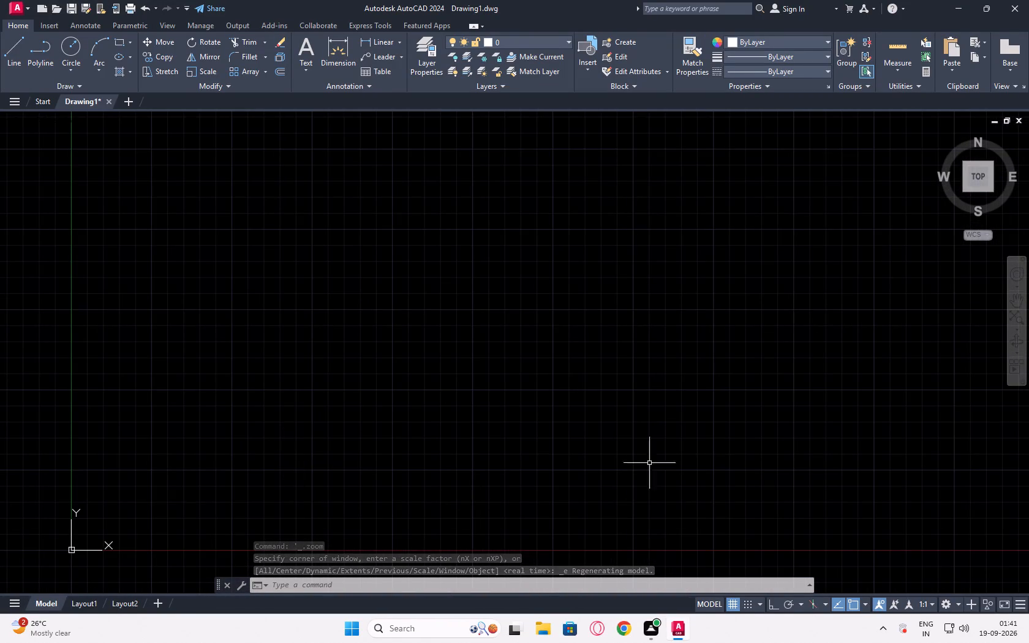
{"action": "left_click", "coordinate": [15, 50]}
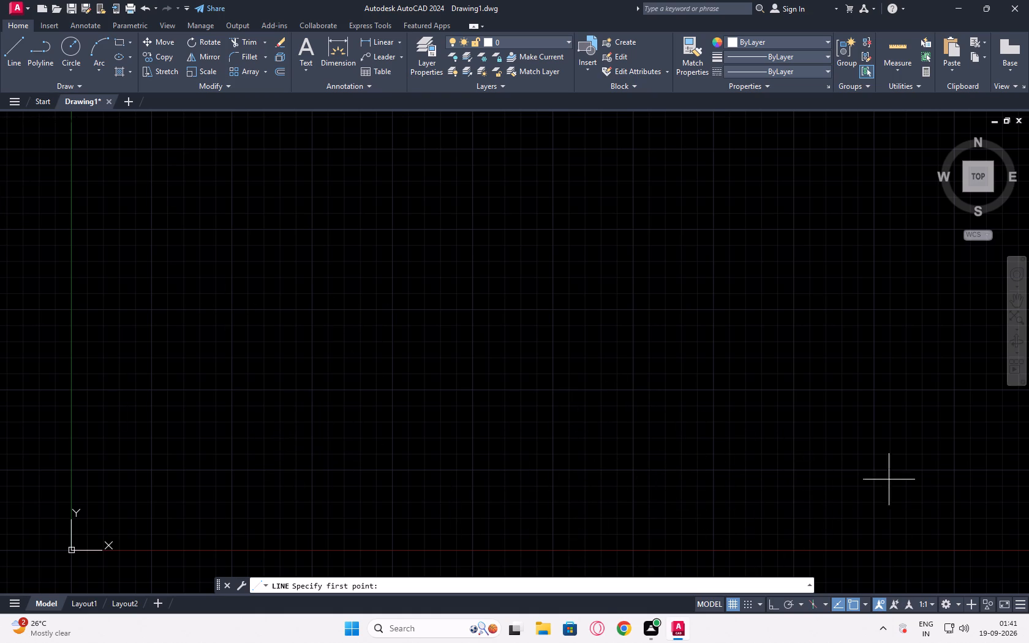
{"action": "left_click", "coordinate": [189, 446]}
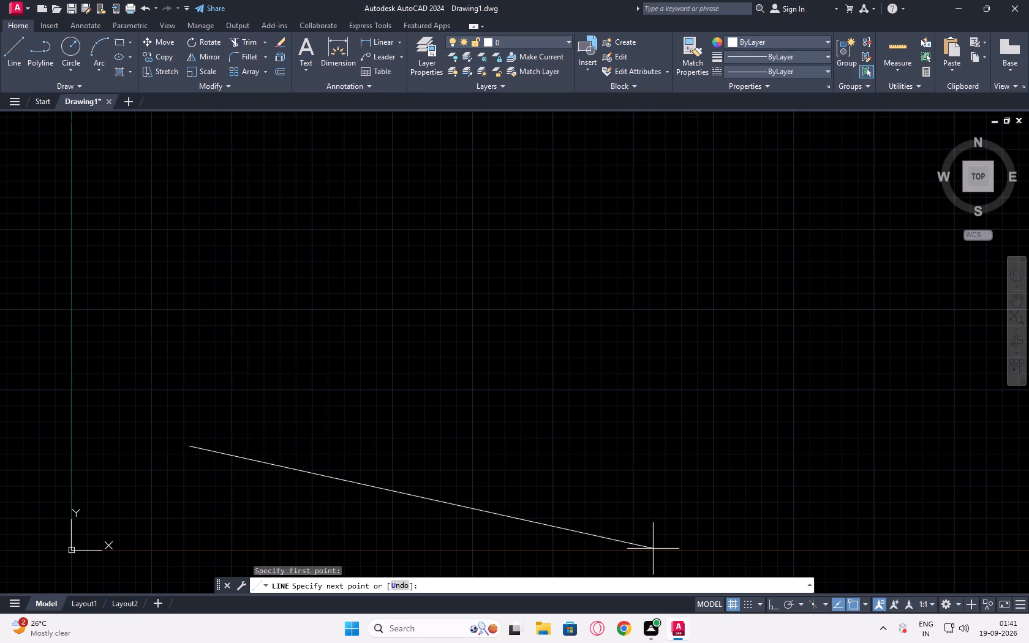
{"action": "key", "text": "F8"}
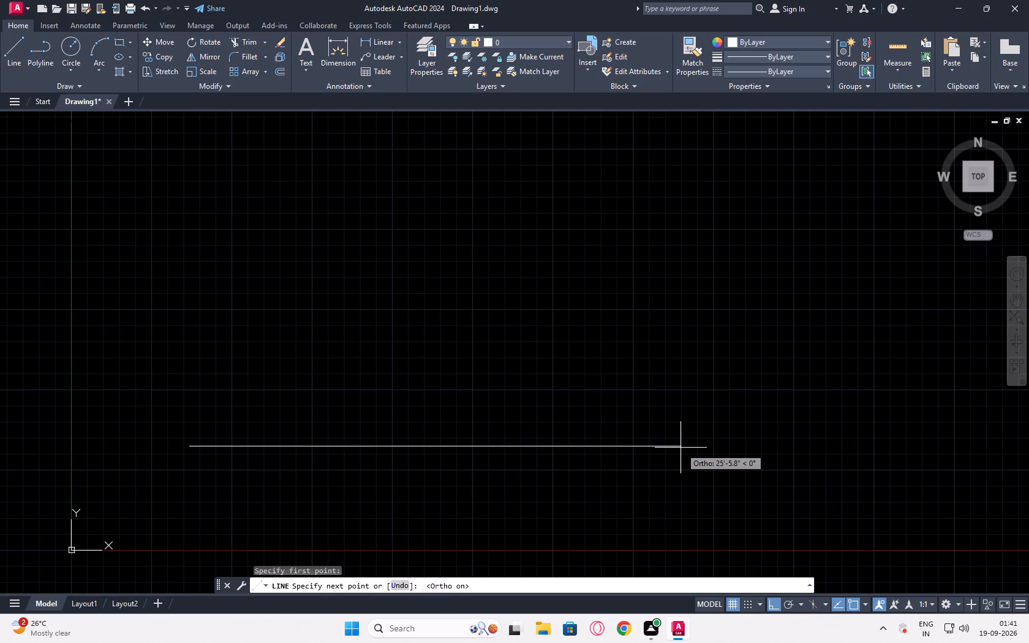
{"action": "scroll", "coordinate": [680, 448], "scroll_direction": "down", "scroll_amount": 1}
{"action": "scroll", "coordinate": [680, 448], "scroll_direction": "up", "scroll_amount": 1}
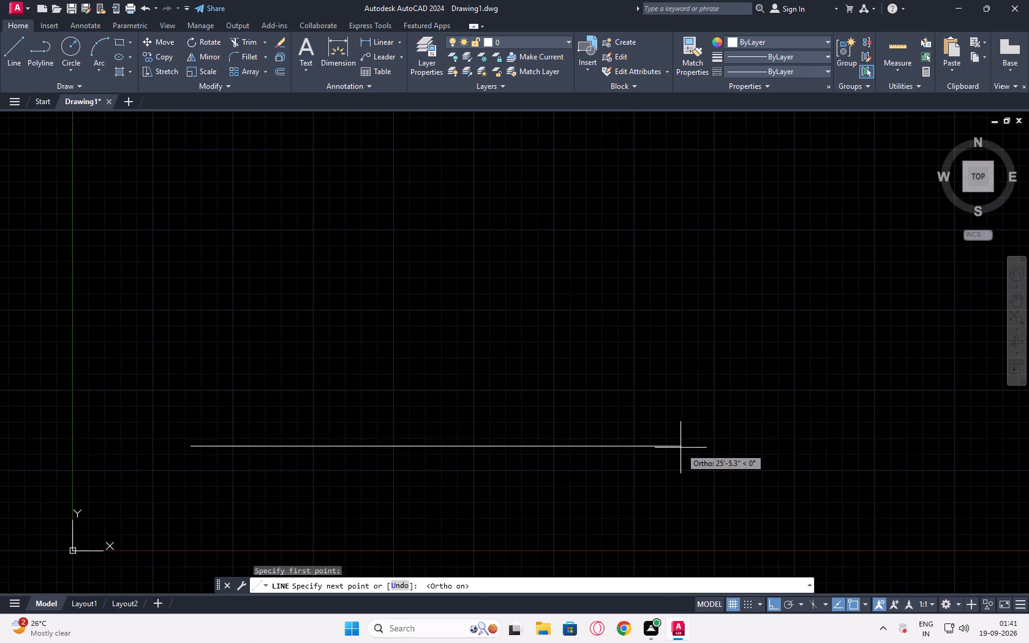
{"action": "key", "text": "Escape"}
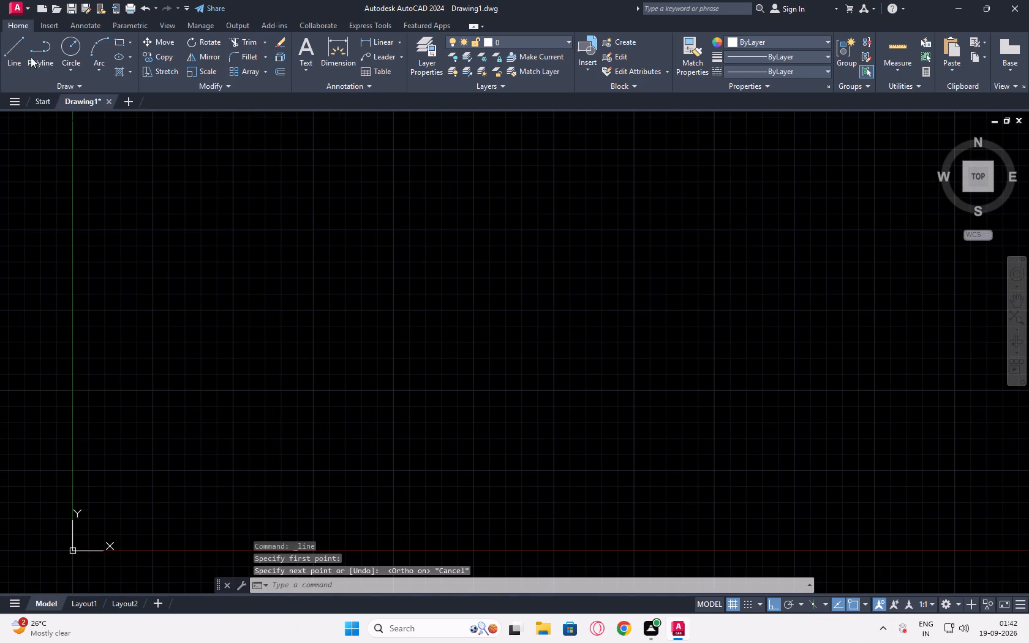
Draw a horizontal 45' line running in the positive X direction from a start point above and beyond the origin.
{"action": "left_click", "coordinate": [11, 45]}
{"action": "middle_click_drag", "start_coordinate": [609, 410], "coordinate": [522, 464]}
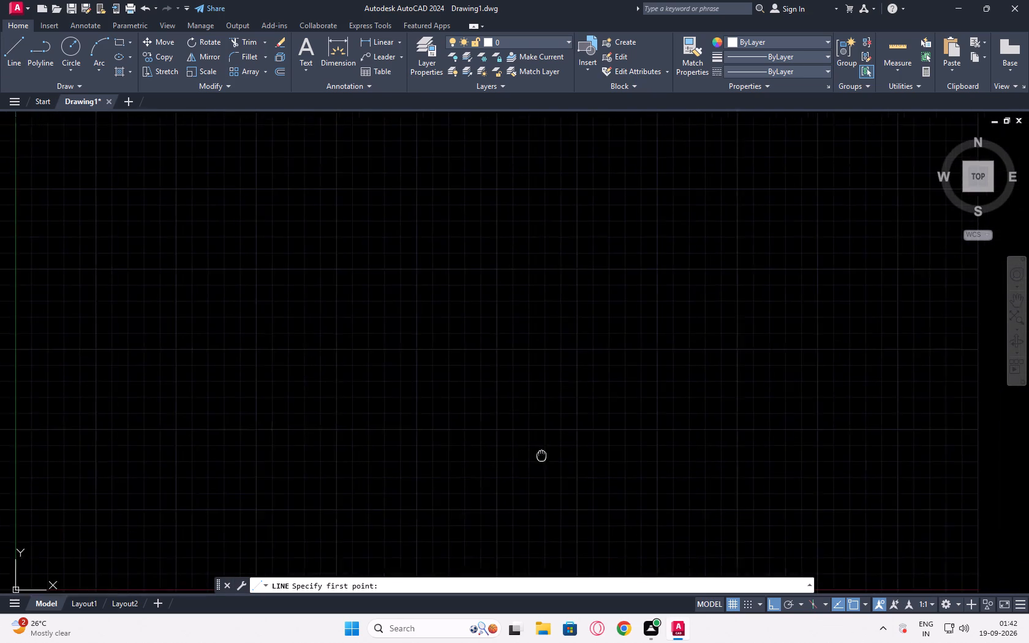
{"action": "middle_click_drag", "start_coordinate": [522, 464], "coordinate": [450, 488]}
{"action": "left_click", "coordinate": [123, 426]}
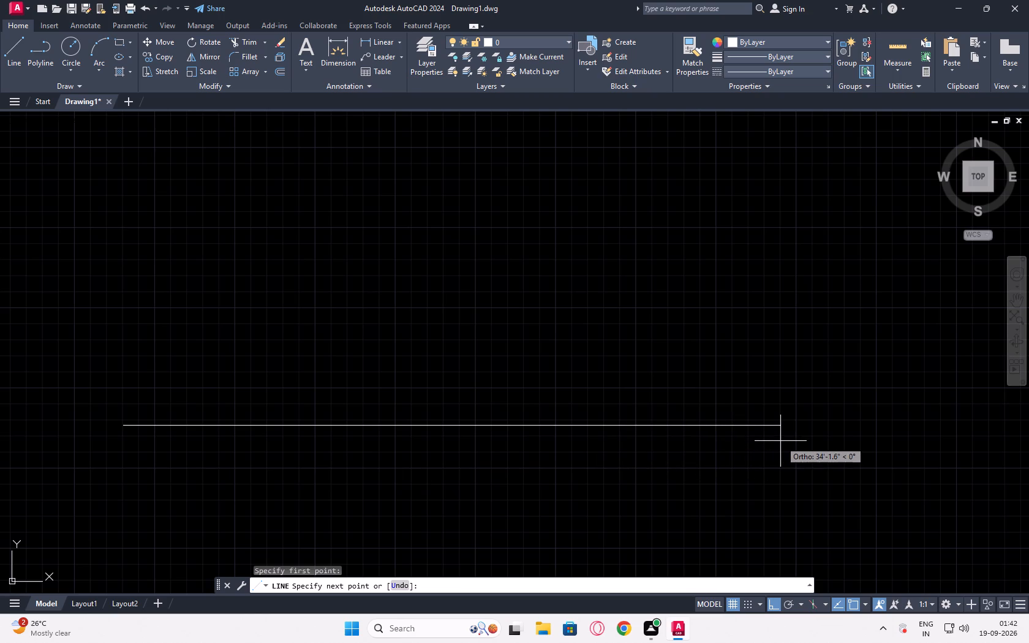
{"action": "type", "text": "45'"}
{"action": "key", "text": "Return"}
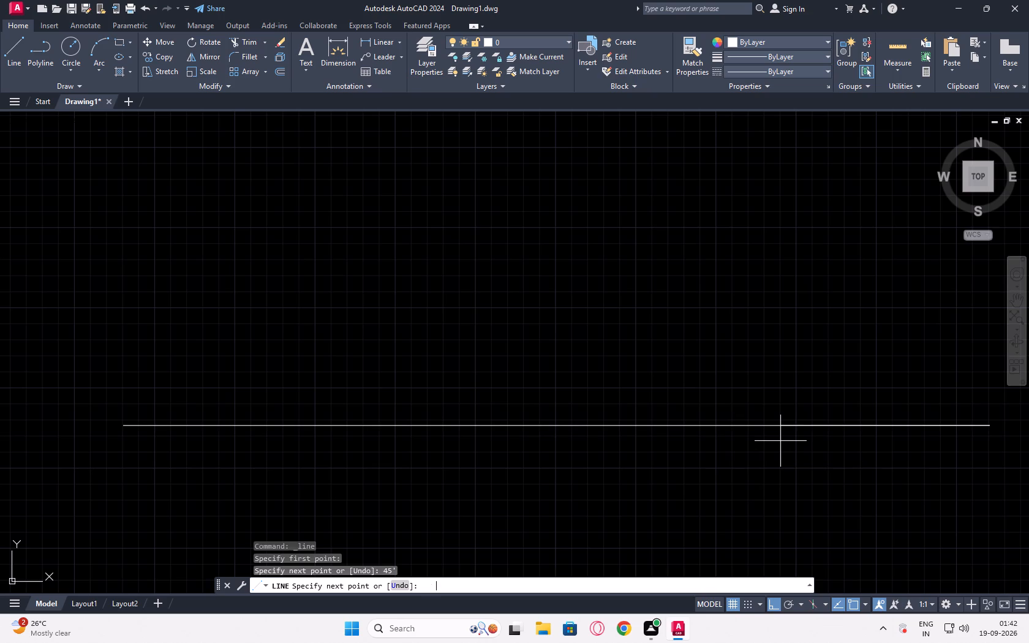
{"action": "scroll", "coordinate": [853, 263], "scroll_direction": "down", "scroll_amount": 2}
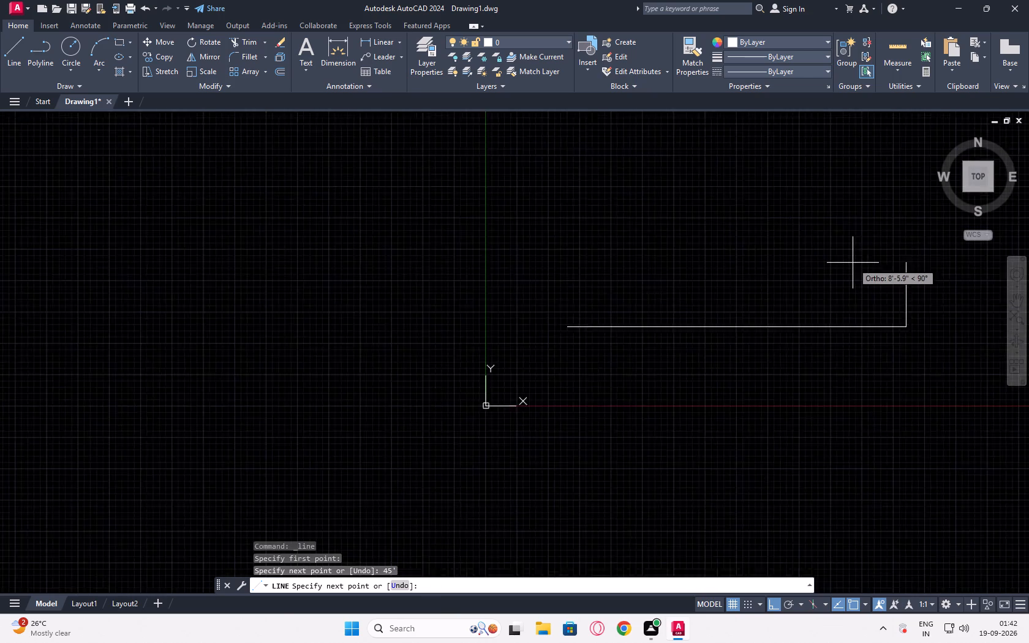
{"action": "scroll", "coordinate": [853, 263], "scroll_direction": "down", "scroll_amount": 1}
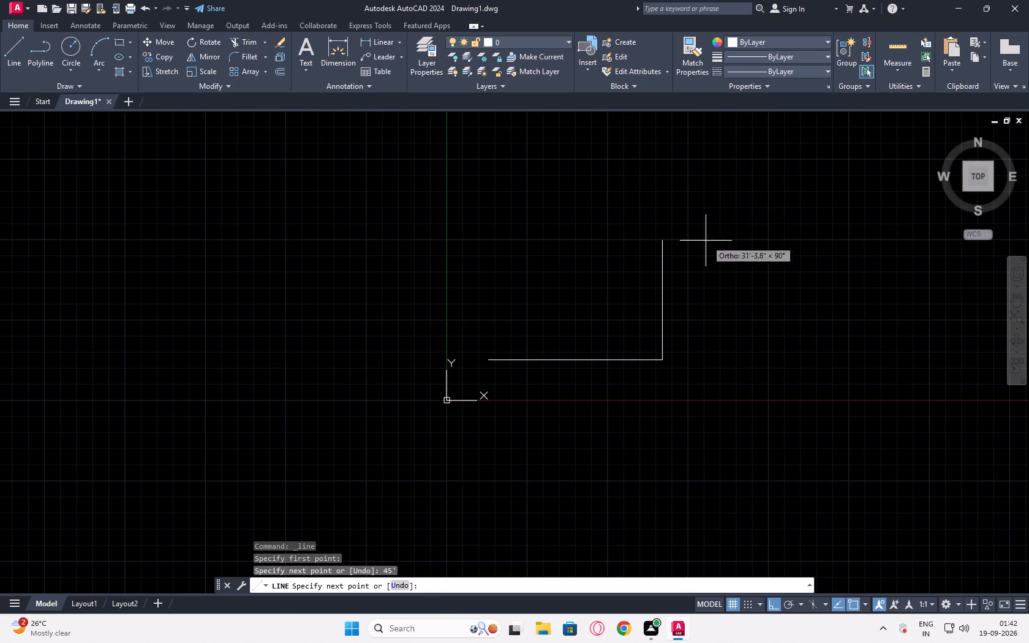
{"action": "scroll", "coordinate": [641, 258], "scroll_direction": "up", "scroll_amount": 2}
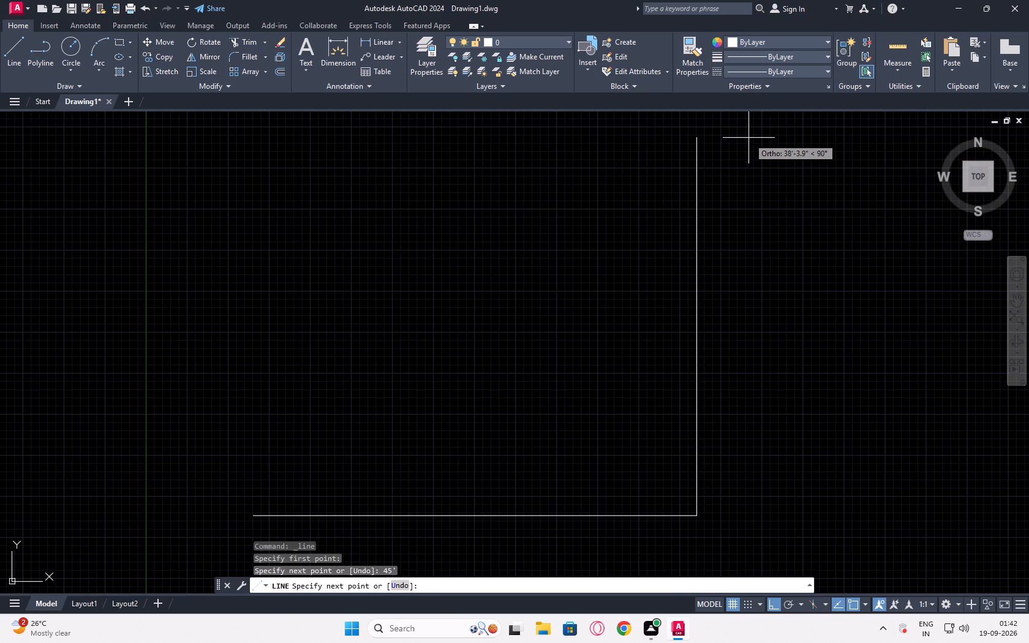
{"action": "scroll", "coordinate": [748, 138], "scroll_direction": "down", "scroll_amount": 1}
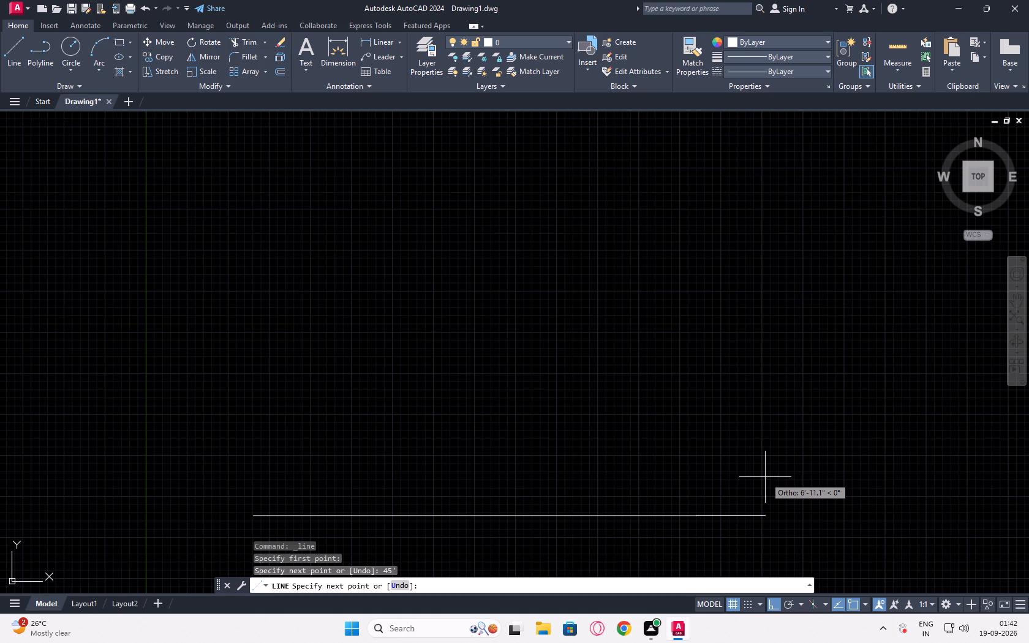
Undo the 45' segment and redraw it horizontally 35' long from the same start point.
{"action": "key", "text": "ctrl+z"}
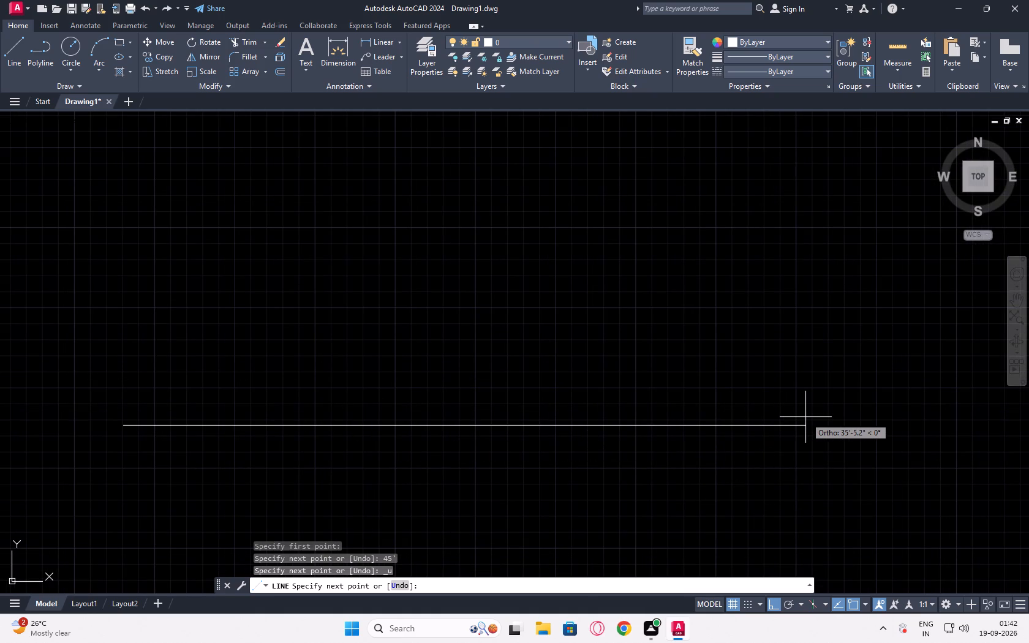
{"action": "type", "text": "35'"}
{"action": "key", "text": "Return"}
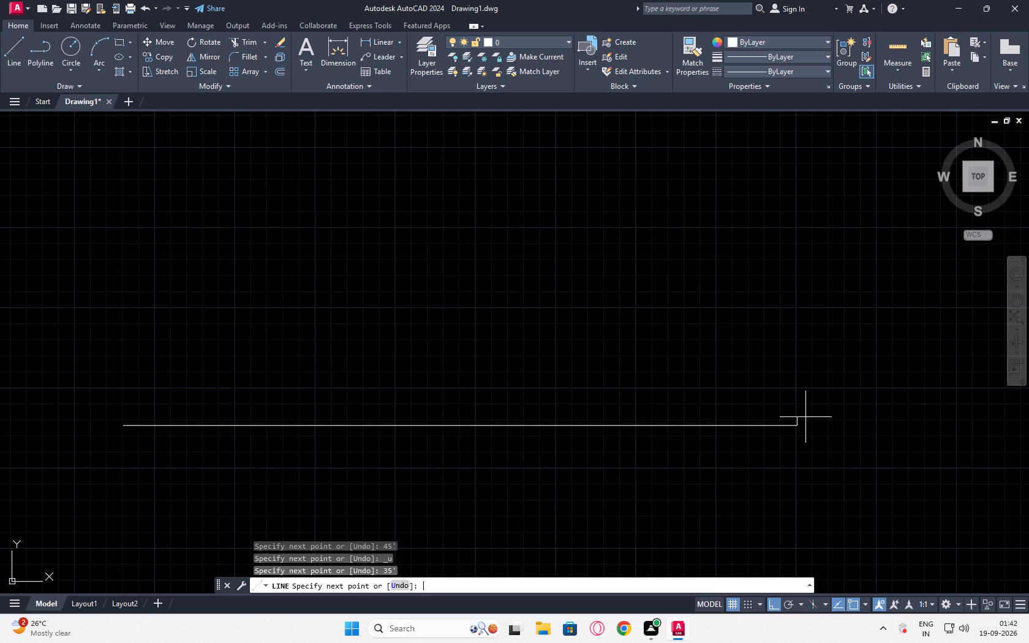
Draw a 35' vertical segment upward from the far end of the horizontal base line.
{"action": "scroll", "coordinate": [743, 252], "scroll_direction": "down", "scroll_amount": 2}
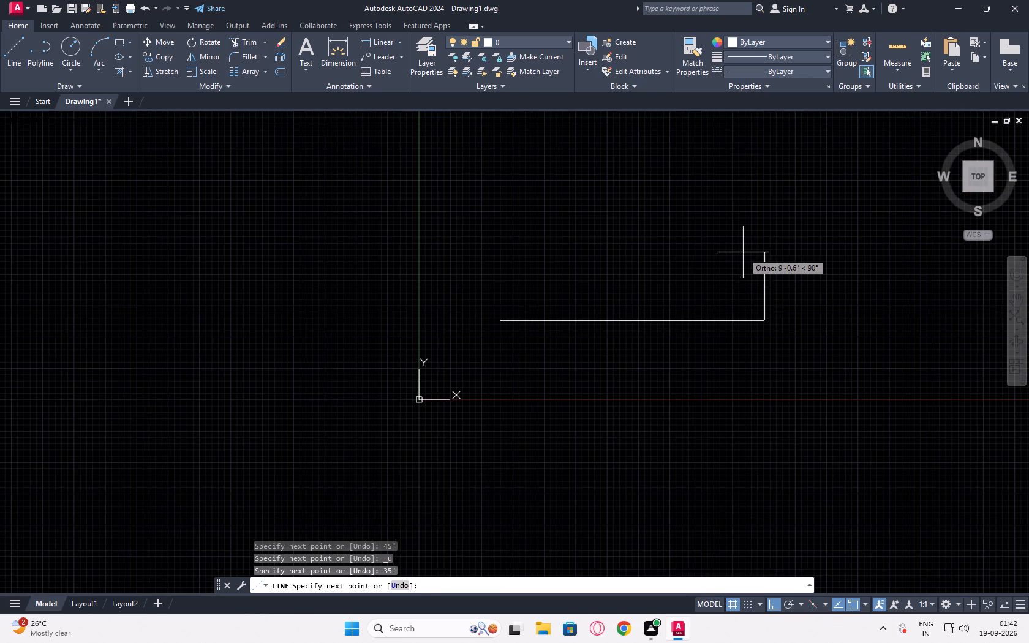
{"action": "middle_click", "coordinate": [744, 252]}
{"action": "middle_click_drag", "start_coordinate": [752, 262], "coordinate": [756, 347]}
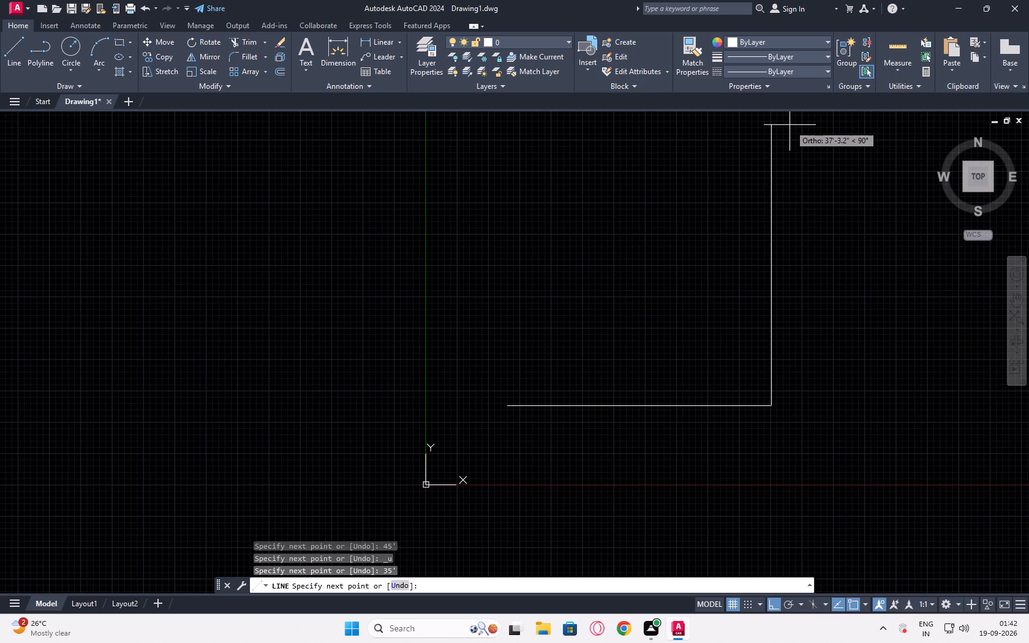
{"action": "middle_click", "coordinate": [790, 125]}
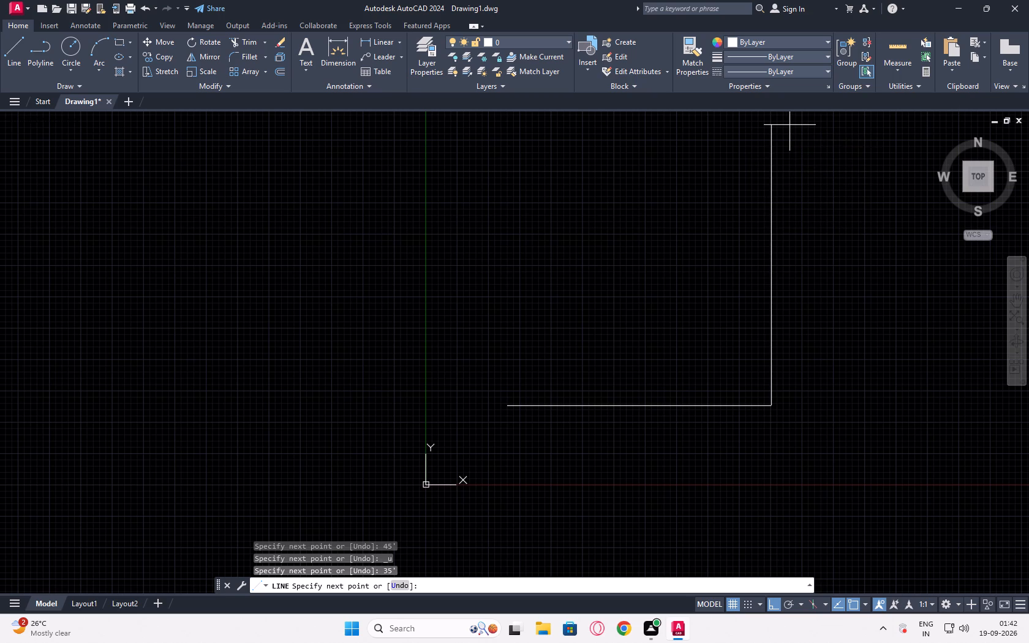
{"action": "middle_click_drag", "start_coordinate": [790, 125], "coordinate": [790, 166]}
{"action": "middle_click", "coordinate": [791, 191]}
{"action": "middle_click", "coordinate": [791, 191]}
{"action": "middle_click", "coordinate": [684, 220]}
{"action": "middle_click_drag", "start_coordinate": [687, 228], "coordinate": [687, 304]}
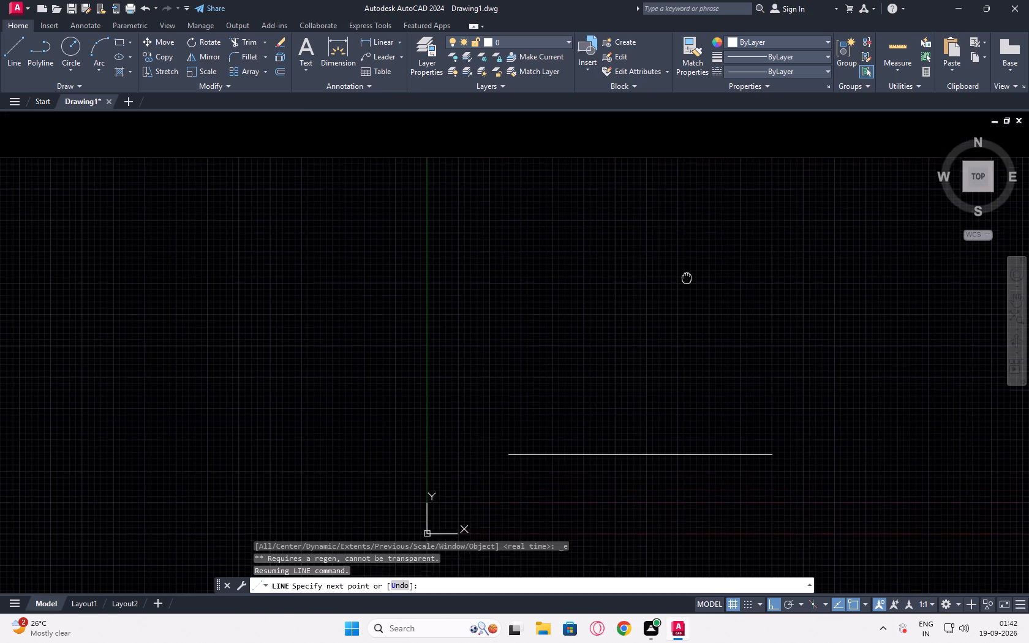
{"action": "middle_click_drag", "start_coordinate": [687, 304], "coordinate": [688, 325]}
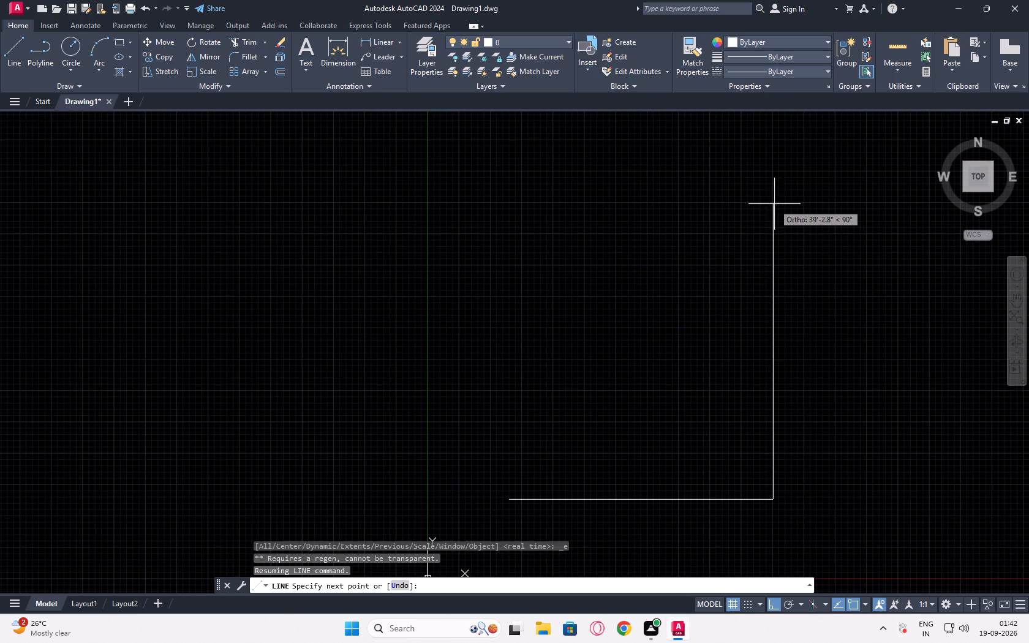
{"action": "type", "text": "35'"}
{"action": "key", "text": "Return"}
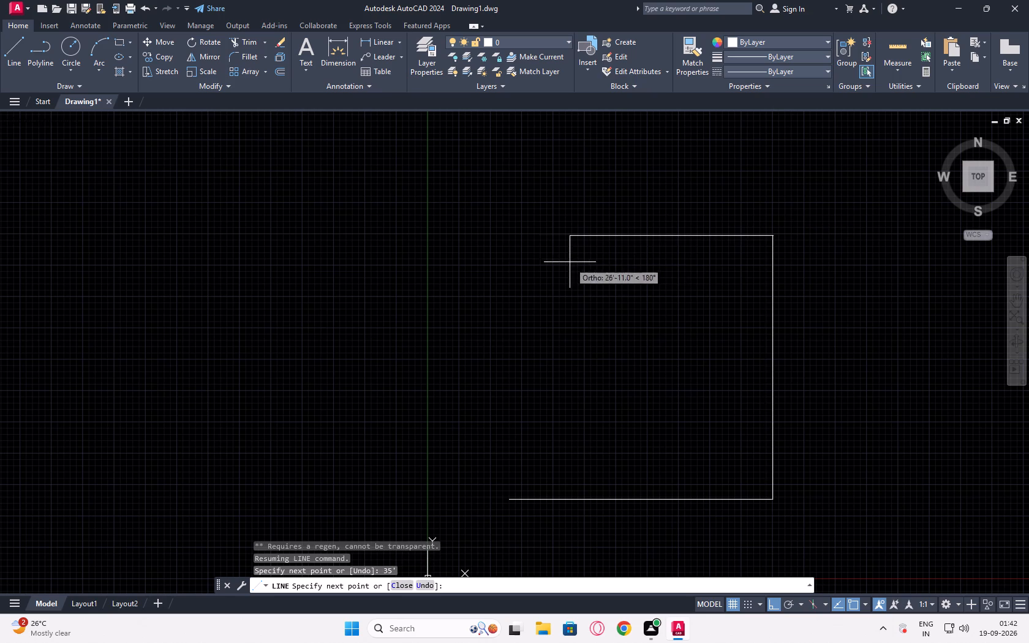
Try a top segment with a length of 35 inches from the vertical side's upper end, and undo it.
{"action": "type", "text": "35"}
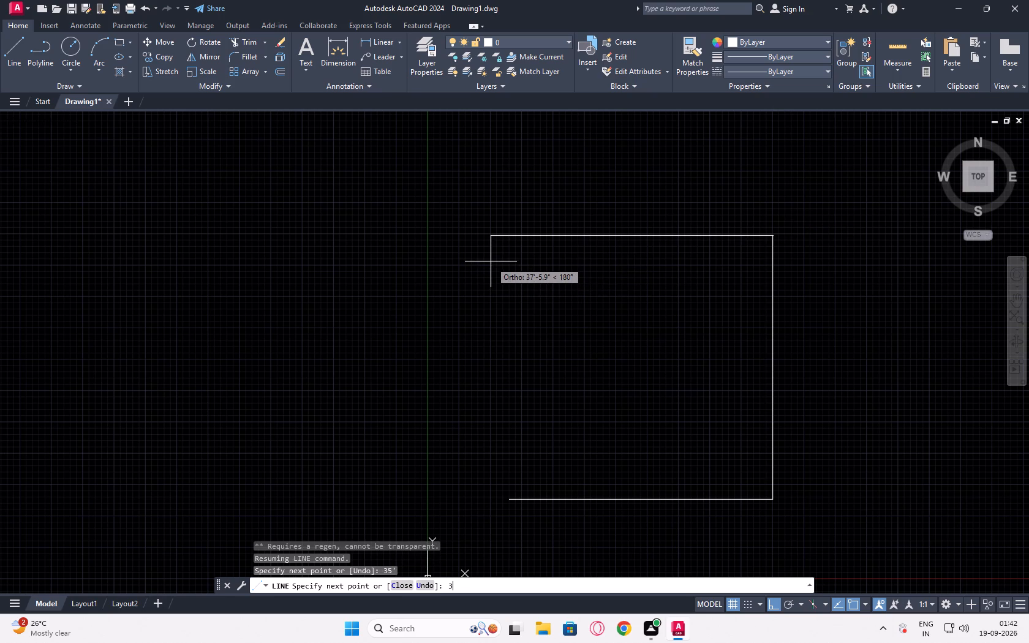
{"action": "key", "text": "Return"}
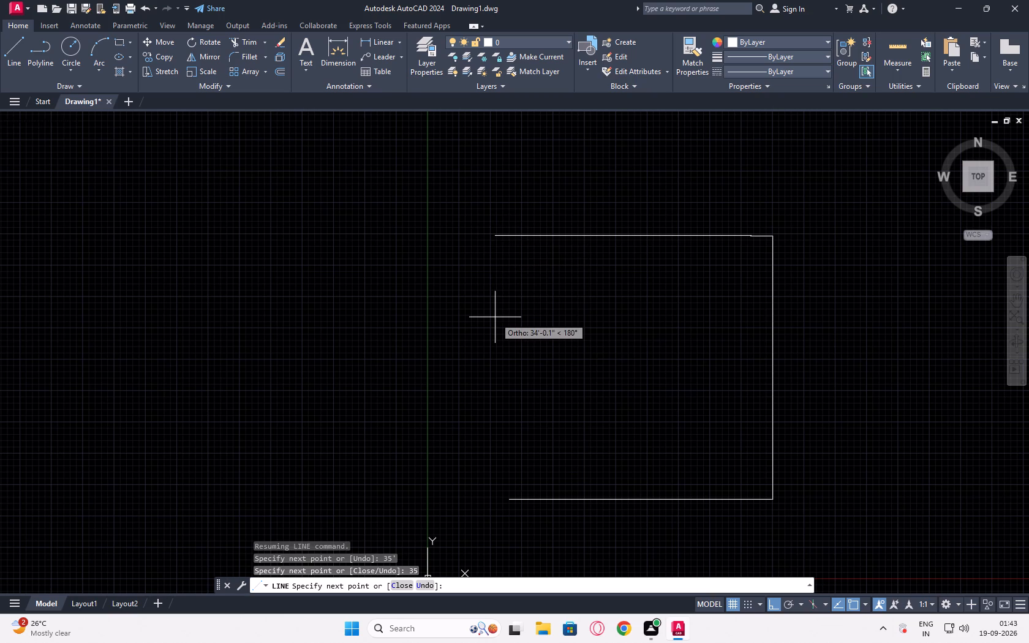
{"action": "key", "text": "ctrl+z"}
Draw the 35' top side parallel to the base and close the square at its starting corner.
{"action": "type", "text": "35'"}
{"action": "key", "text": "Return"}
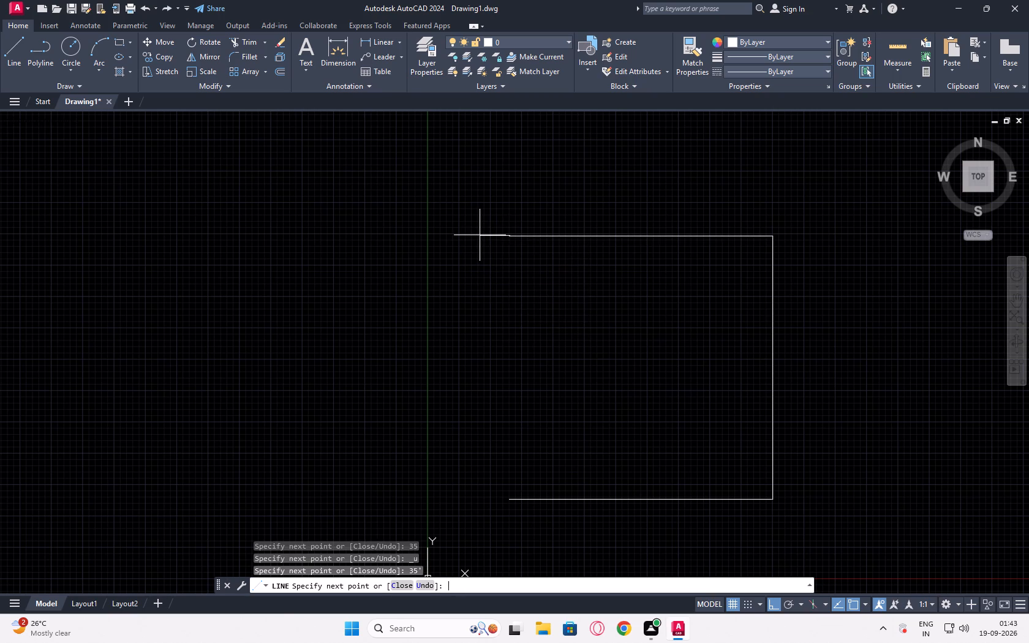
{"action": "left_click", "coordinate": [513, 500]}
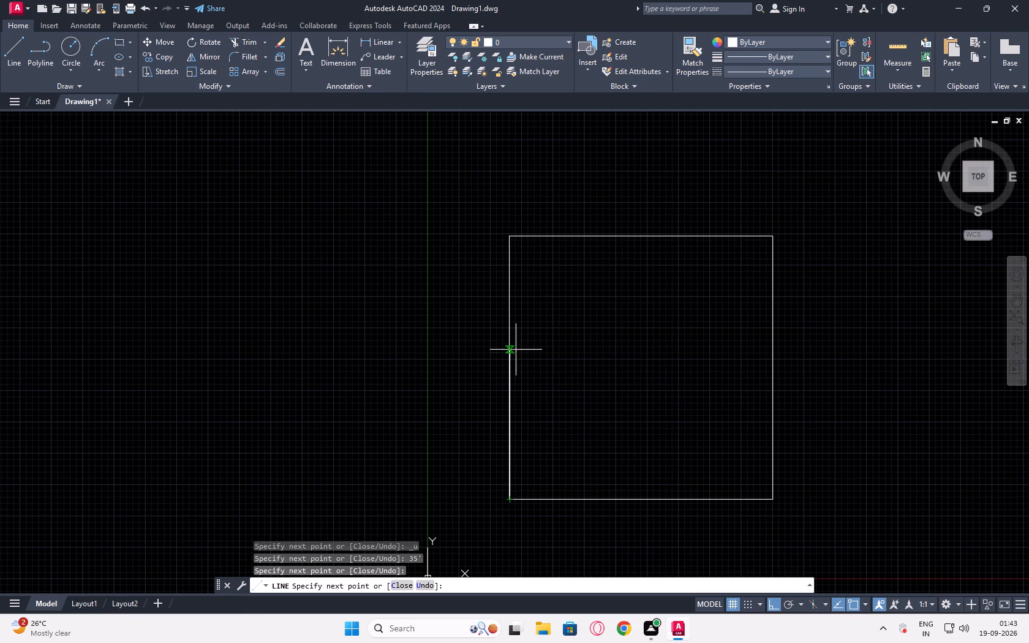
{"action": "key", "text": "Escape"}
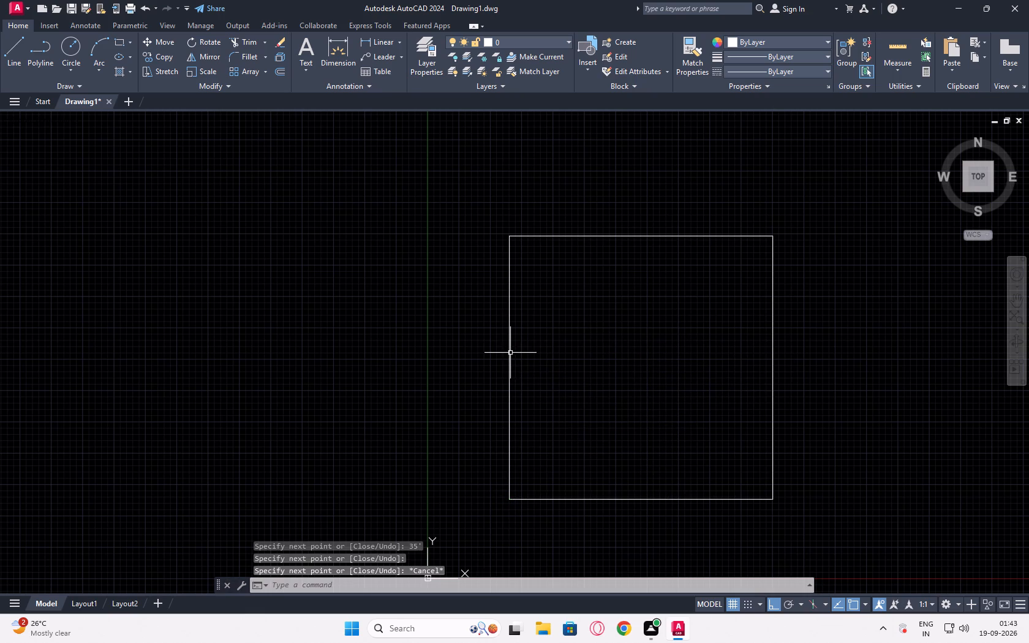
{"action": "key", "text": "Escape"}
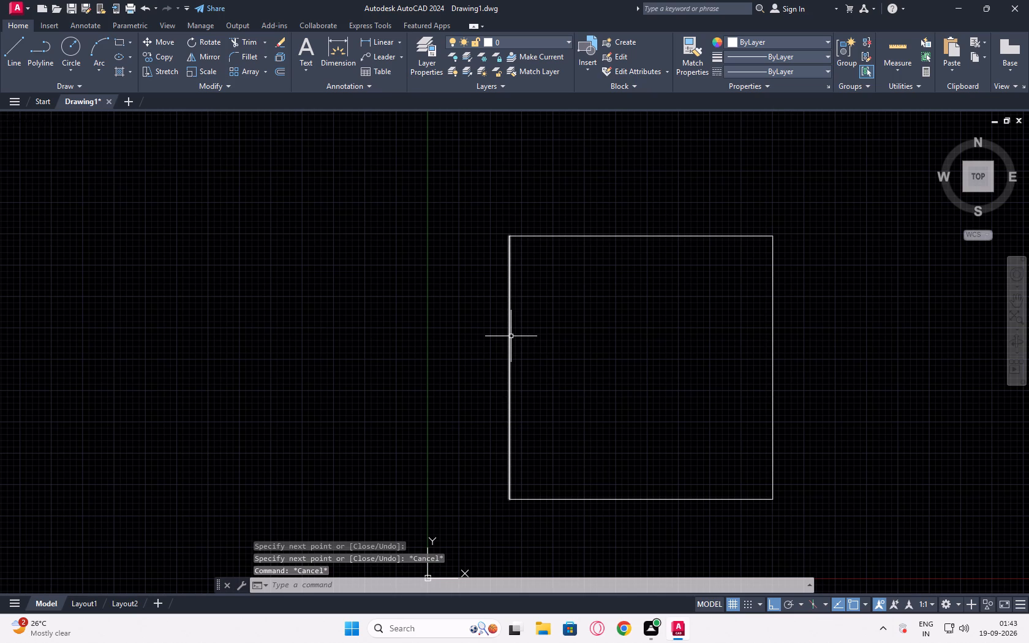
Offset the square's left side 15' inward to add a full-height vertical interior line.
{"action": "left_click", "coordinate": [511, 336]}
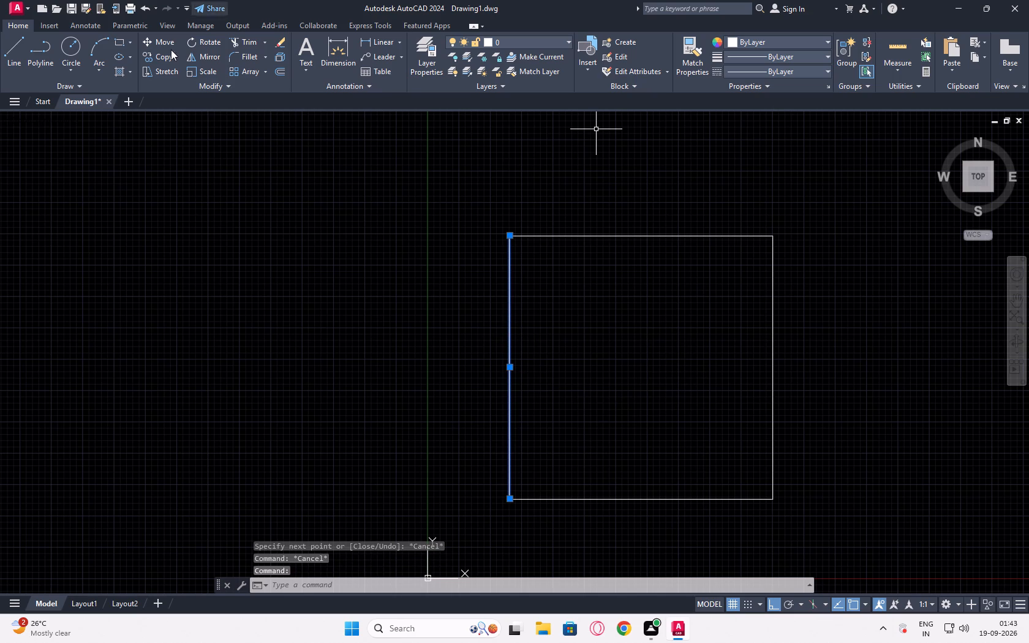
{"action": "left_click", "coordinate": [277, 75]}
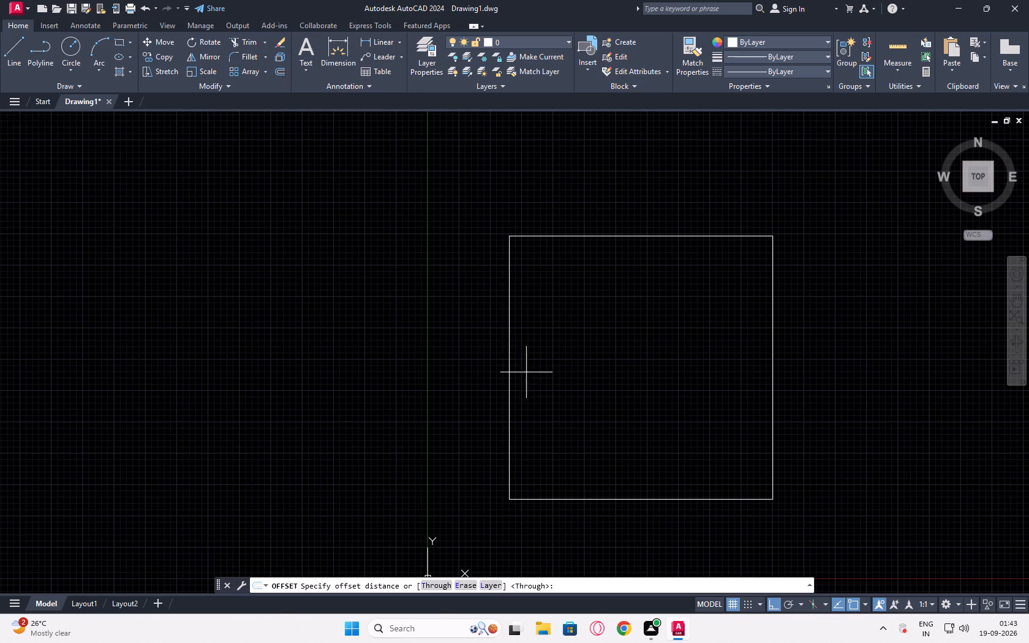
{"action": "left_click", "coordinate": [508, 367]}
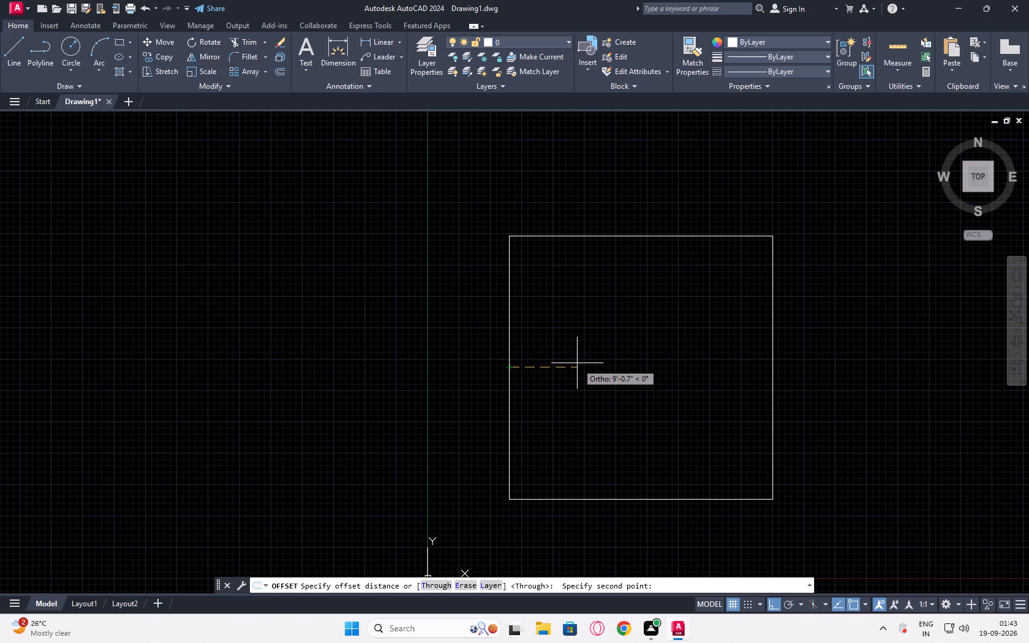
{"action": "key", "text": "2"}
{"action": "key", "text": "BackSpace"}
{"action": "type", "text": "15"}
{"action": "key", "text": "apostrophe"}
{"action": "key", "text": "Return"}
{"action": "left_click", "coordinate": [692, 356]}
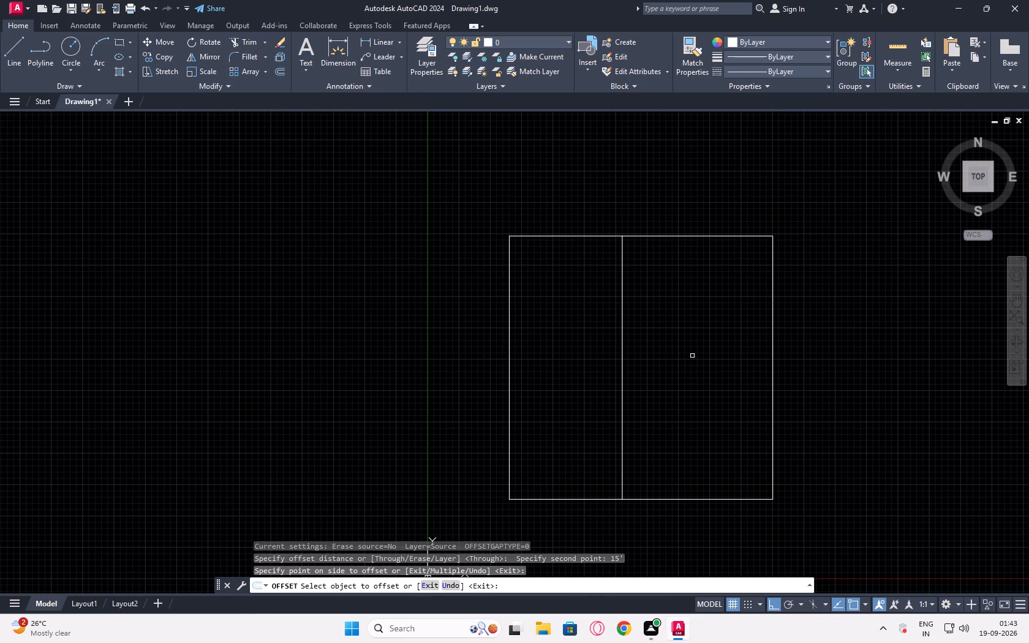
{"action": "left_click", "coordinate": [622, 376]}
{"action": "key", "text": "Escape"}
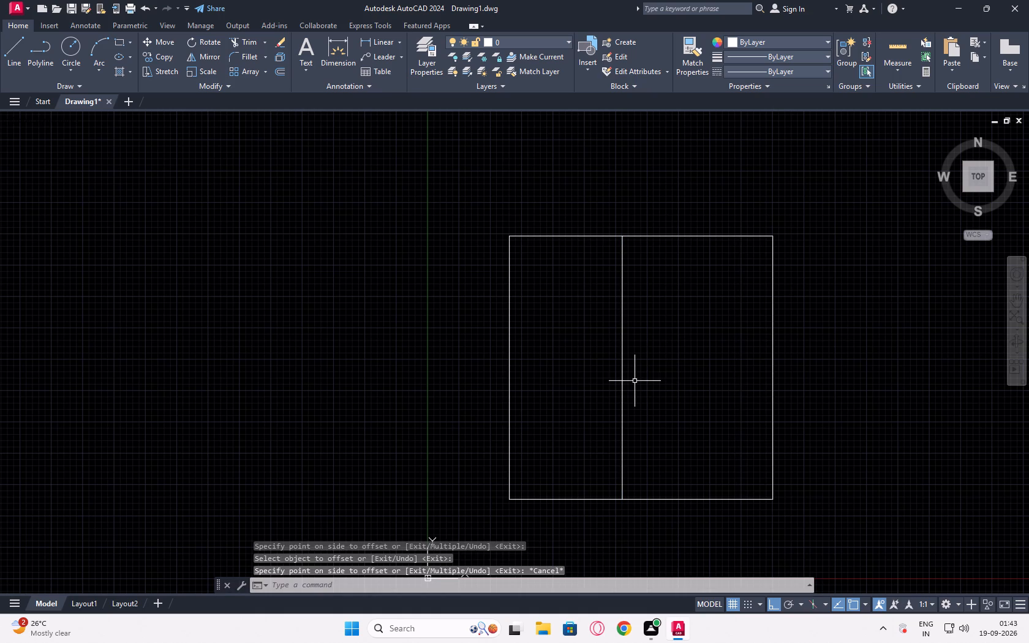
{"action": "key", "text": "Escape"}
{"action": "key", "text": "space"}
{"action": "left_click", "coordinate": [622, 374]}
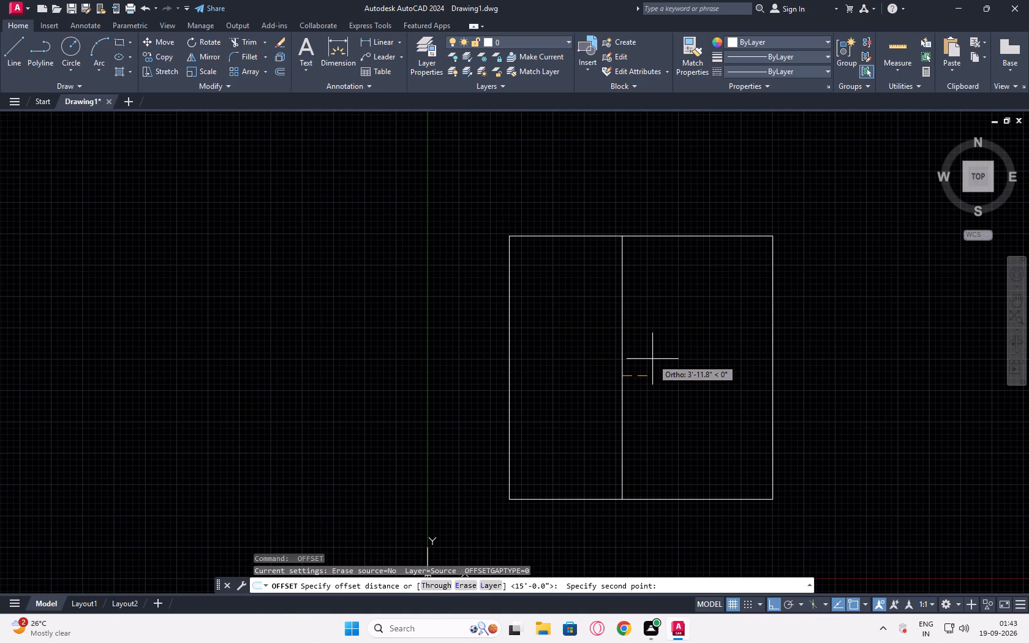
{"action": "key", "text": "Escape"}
Offset the square's top side and right side 2' inward.
{"action": "key", "text": "space"}
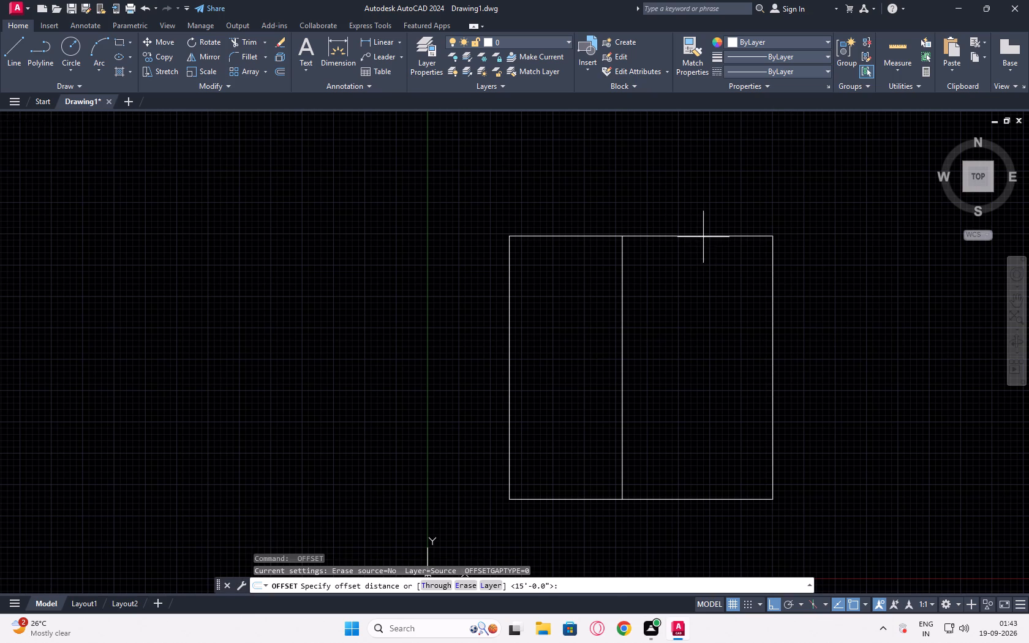
{"action": "left_click", "coordinate": [703, 237]}
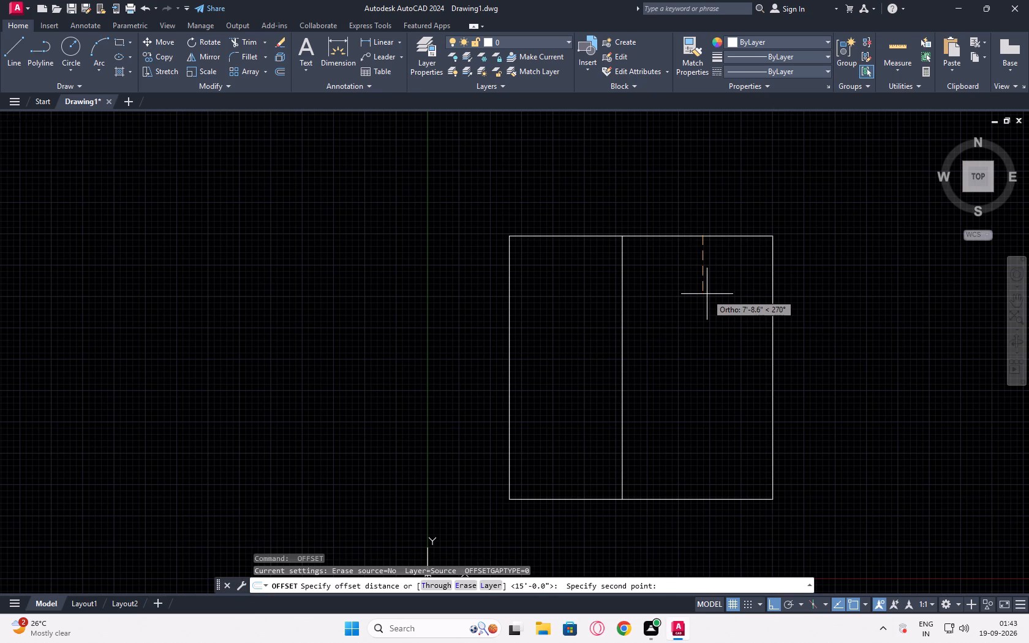
{"action": "type", "text": "2'"}
{"action": "key", "text": "Return"}
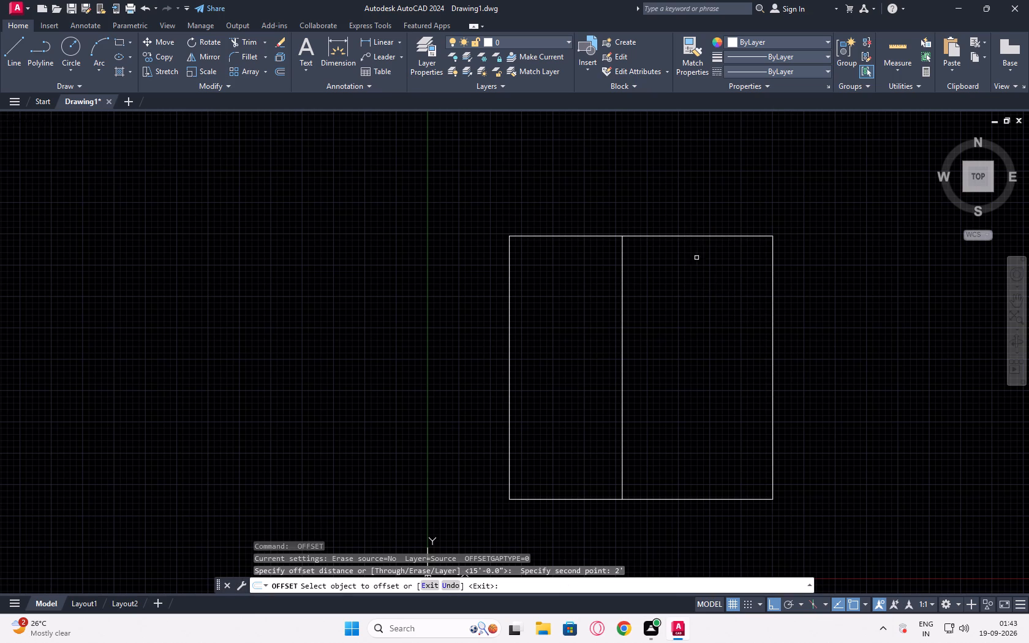
{"action": "left_click", "coordinate": [687, 236]}
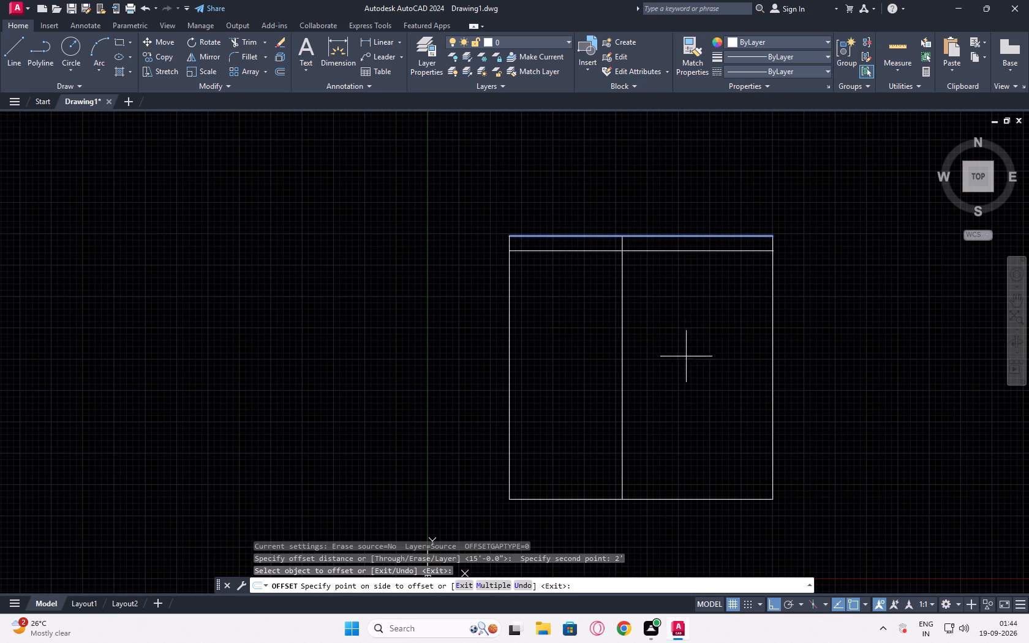
{"action": "left_click", "coordinate": [685, 364]}
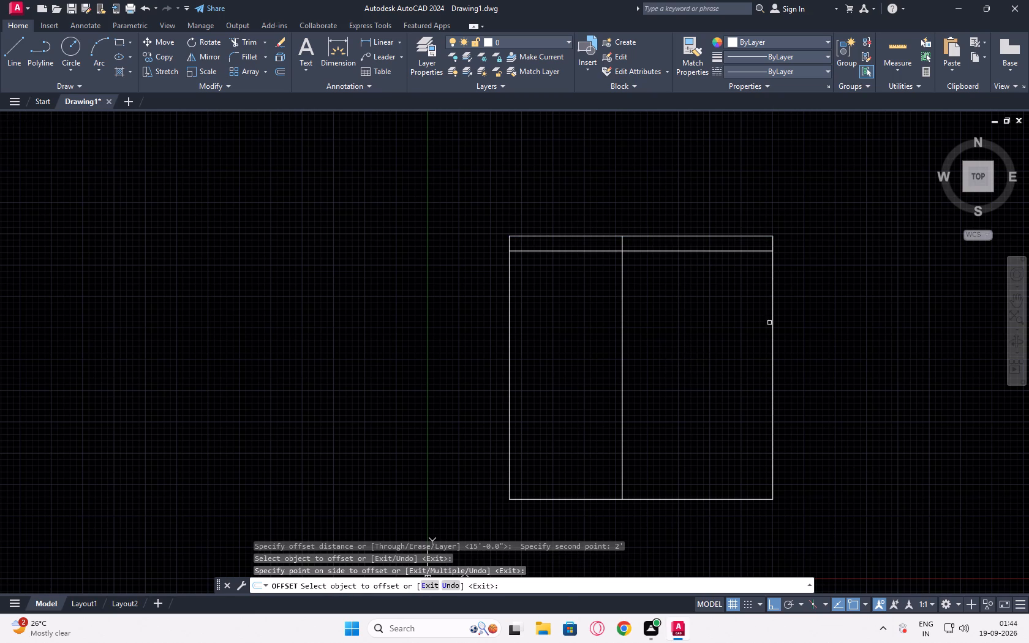
{"action": "left_click", "coordinate": [772, 325]}
{"action": "left_click", "coordinate": [616, 329]}
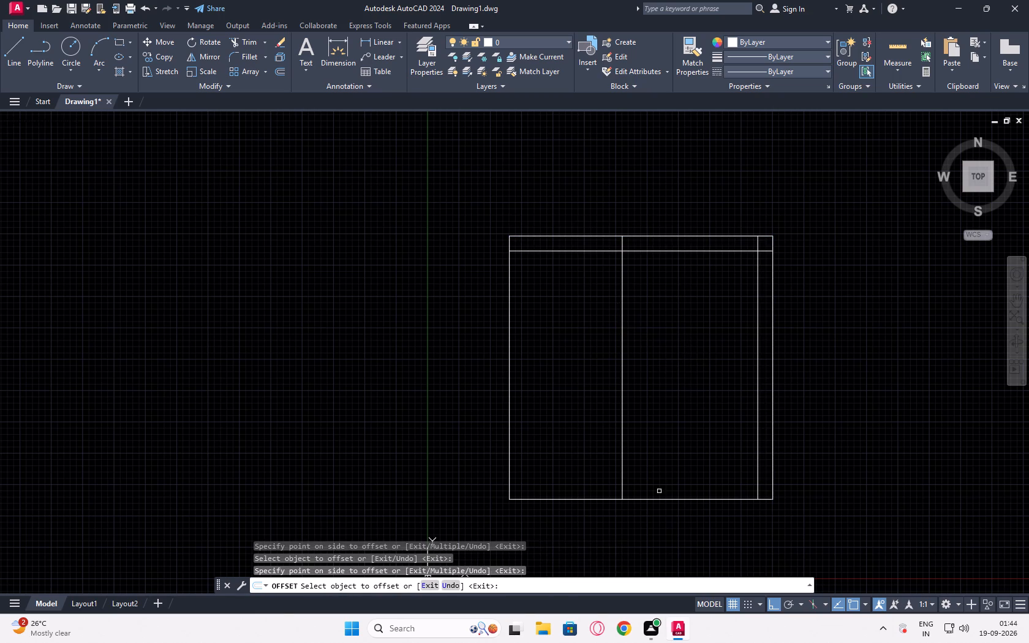
{"action": "left_click", "coordinate": [674, 500]}
{"action": "key", "text": "Escape"}
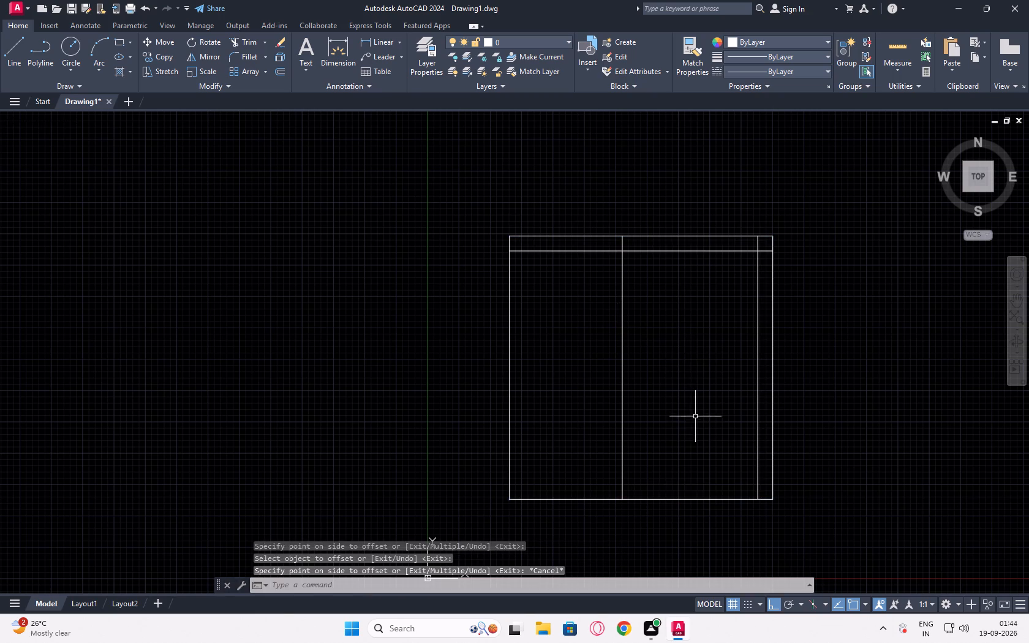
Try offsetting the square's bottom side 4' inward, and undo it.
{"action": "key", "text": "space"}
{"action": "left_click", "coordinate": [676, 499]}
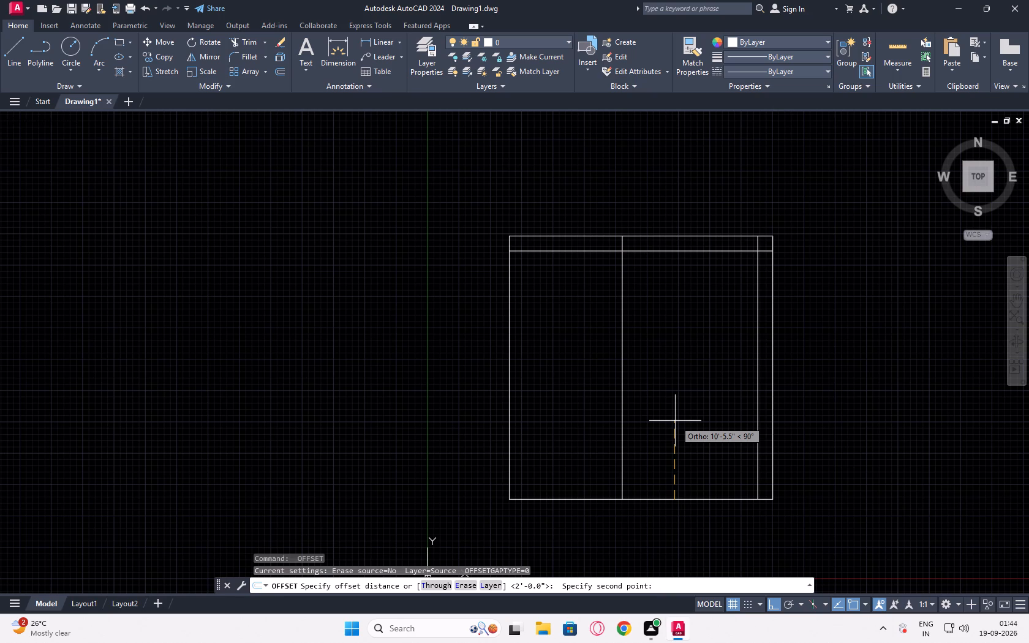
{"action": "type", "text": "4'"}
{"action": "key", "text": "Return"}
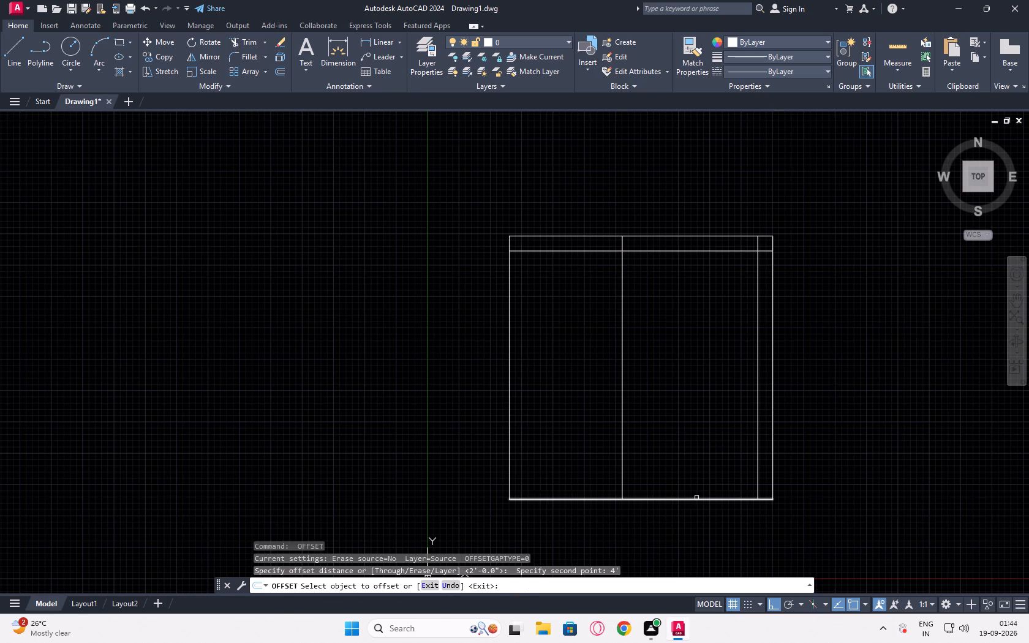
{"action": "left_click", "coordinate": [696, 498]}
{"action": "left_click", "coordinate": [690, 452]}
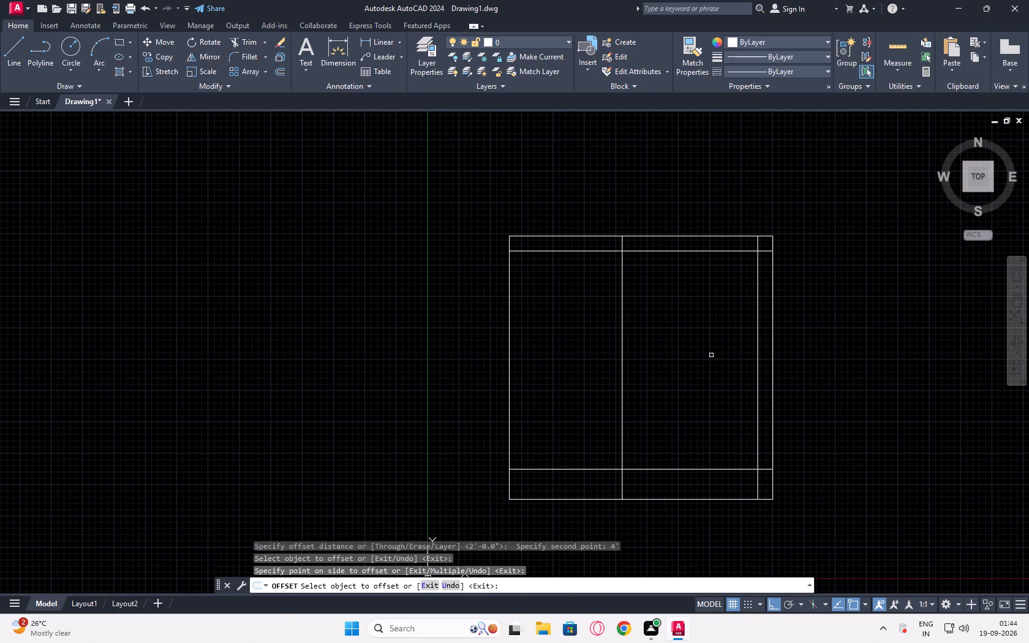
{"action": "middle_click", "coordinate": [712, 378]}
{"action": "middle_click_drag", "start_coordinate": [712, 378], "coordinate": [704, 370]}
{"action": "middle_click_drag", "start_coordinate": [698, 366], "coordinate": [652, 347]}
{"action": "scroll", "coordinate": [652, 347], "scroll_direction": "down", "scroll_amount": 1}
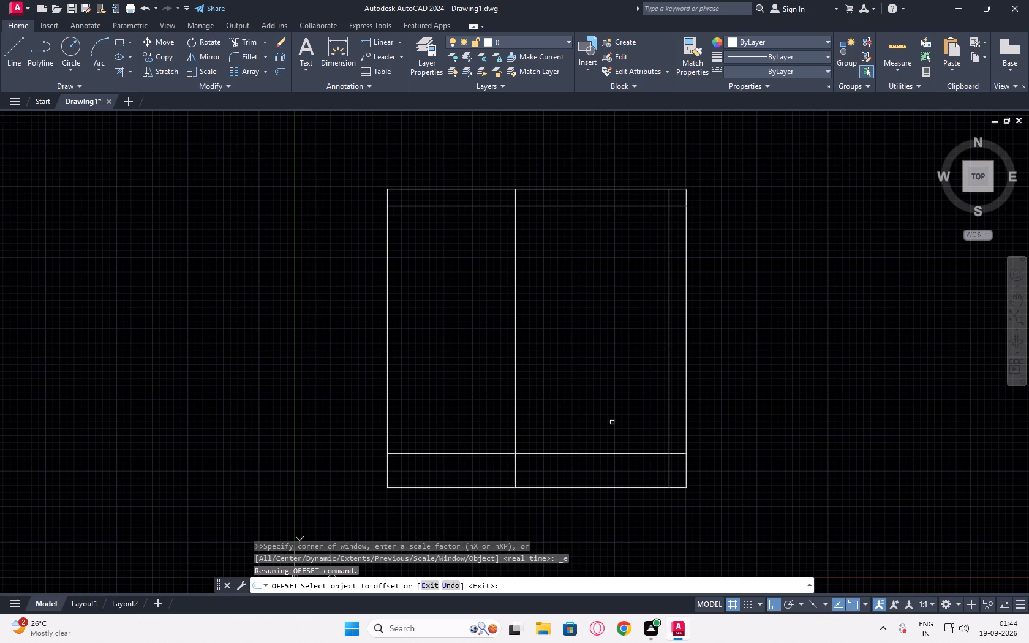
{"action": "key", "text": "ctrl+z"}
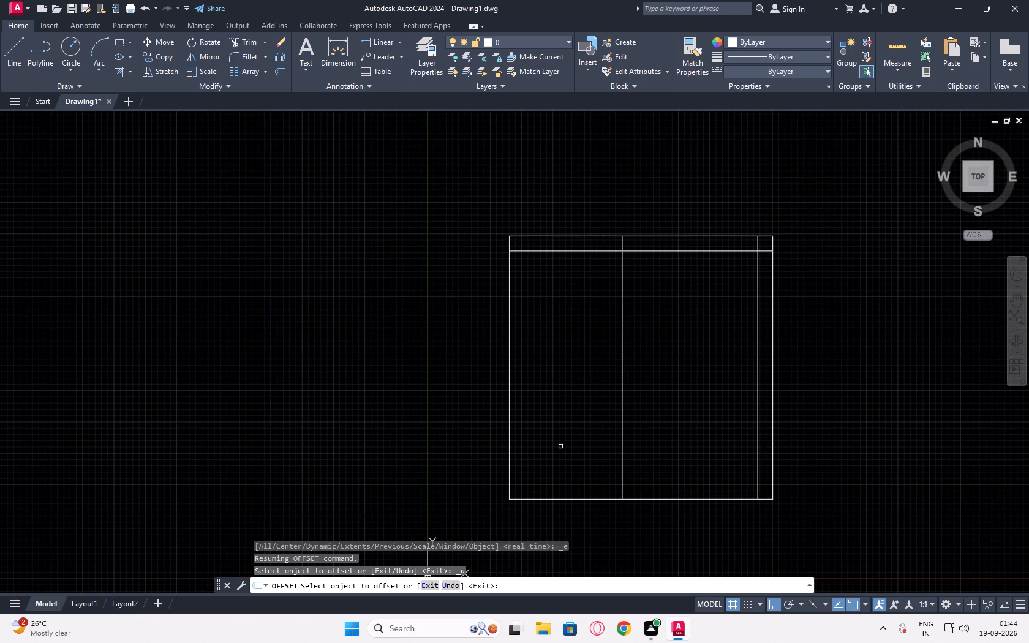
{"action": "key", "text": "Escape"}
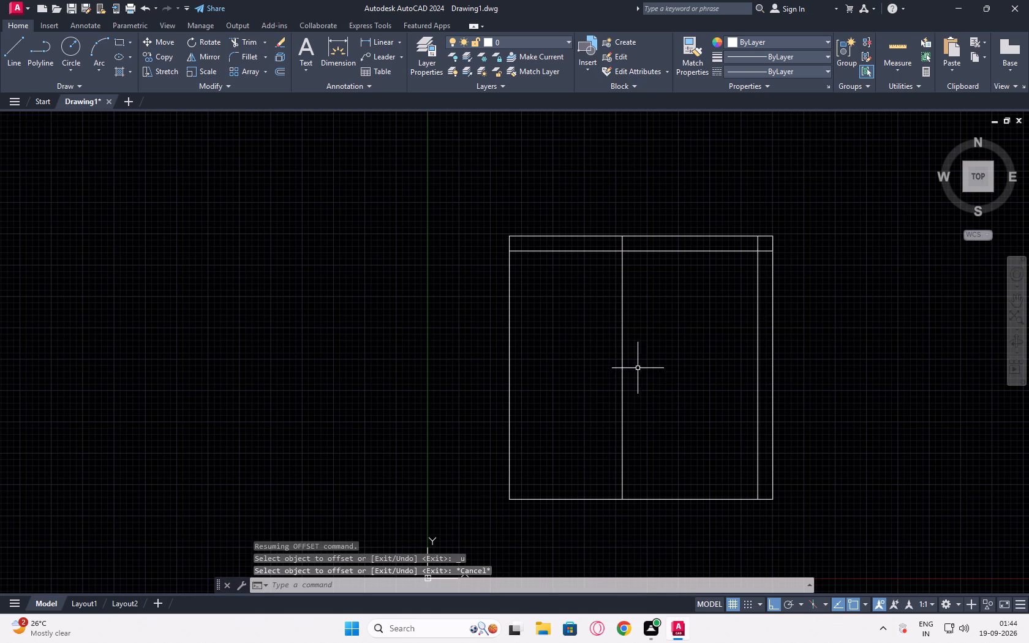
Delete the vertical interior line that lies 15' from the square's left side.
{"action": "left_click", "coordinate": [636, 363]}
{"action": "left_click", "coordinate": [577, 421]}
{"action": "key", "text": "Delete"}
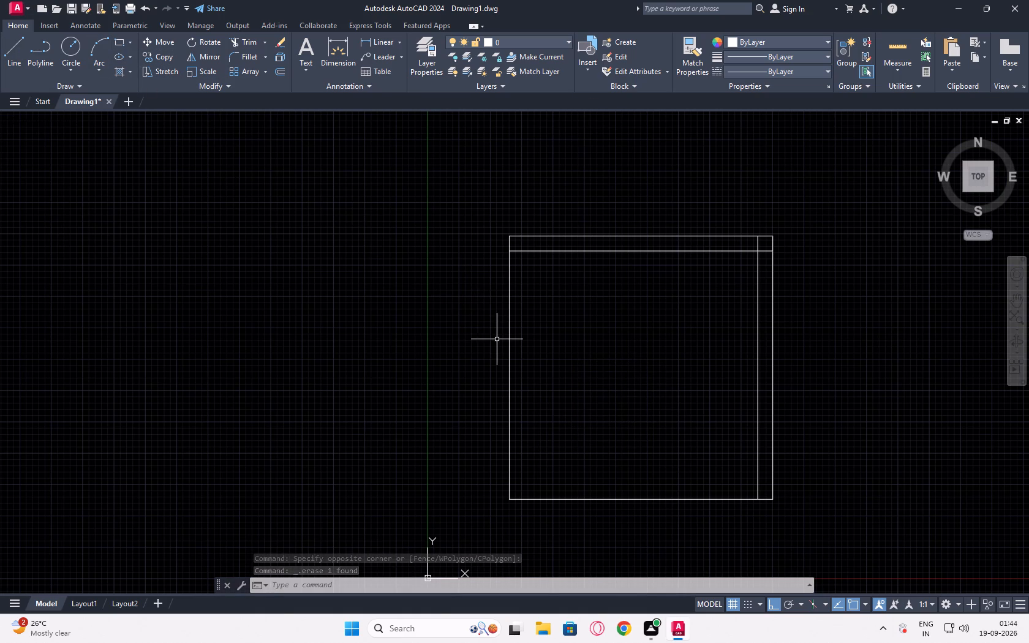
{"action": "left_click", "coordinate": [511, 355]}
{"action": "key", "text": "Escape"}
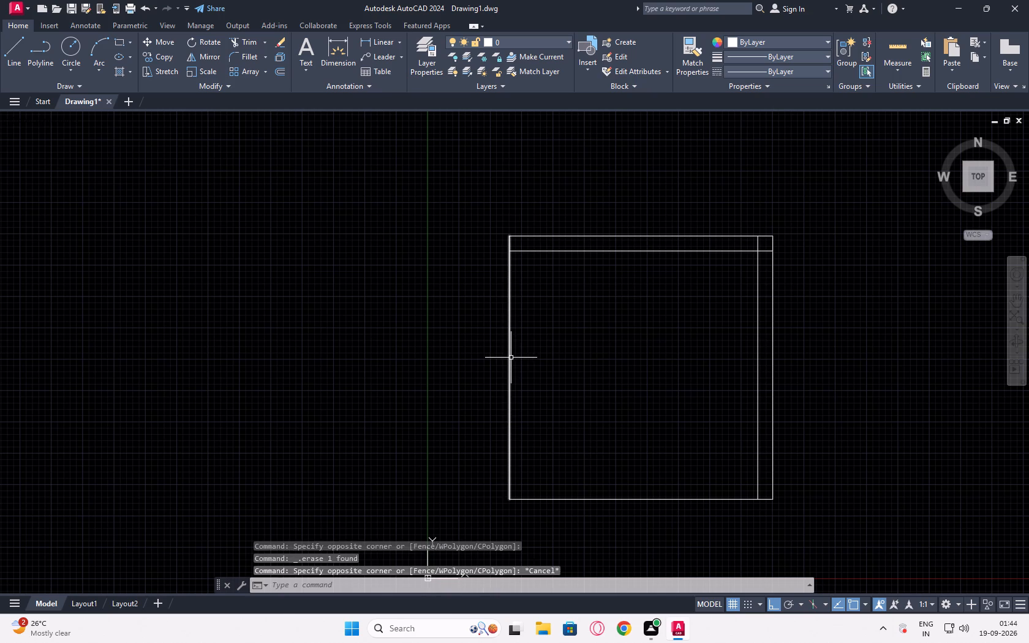
Offset the square's left side 2' inward.
{"action": "left_click", "coordinate": [510, 356]}
{"action": "left_click", "coordinate": [283, 72]}
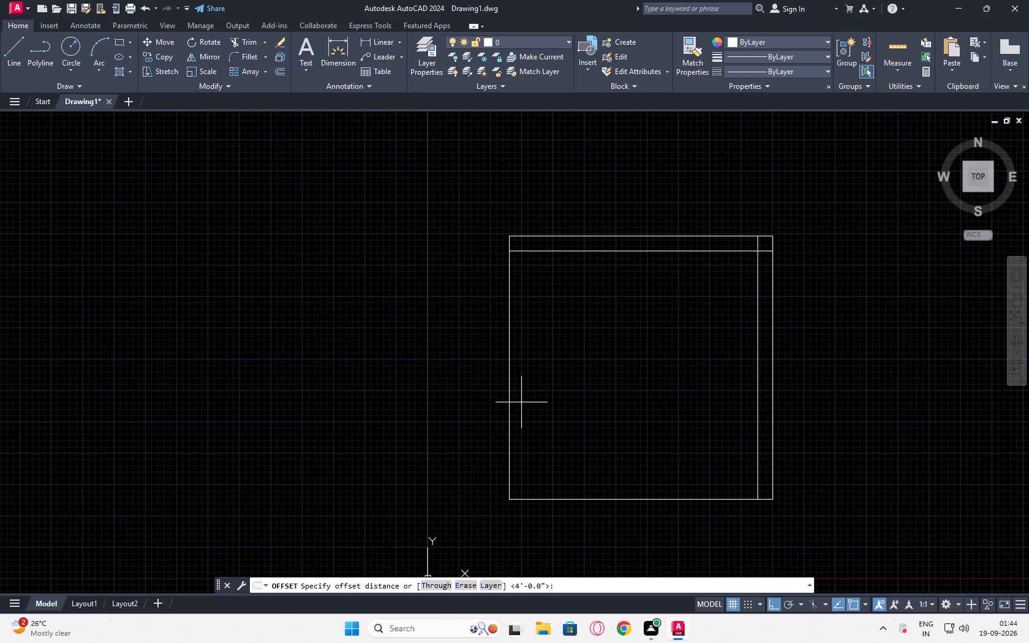
{"action": "left_click", "coordinate": [509, 364]}
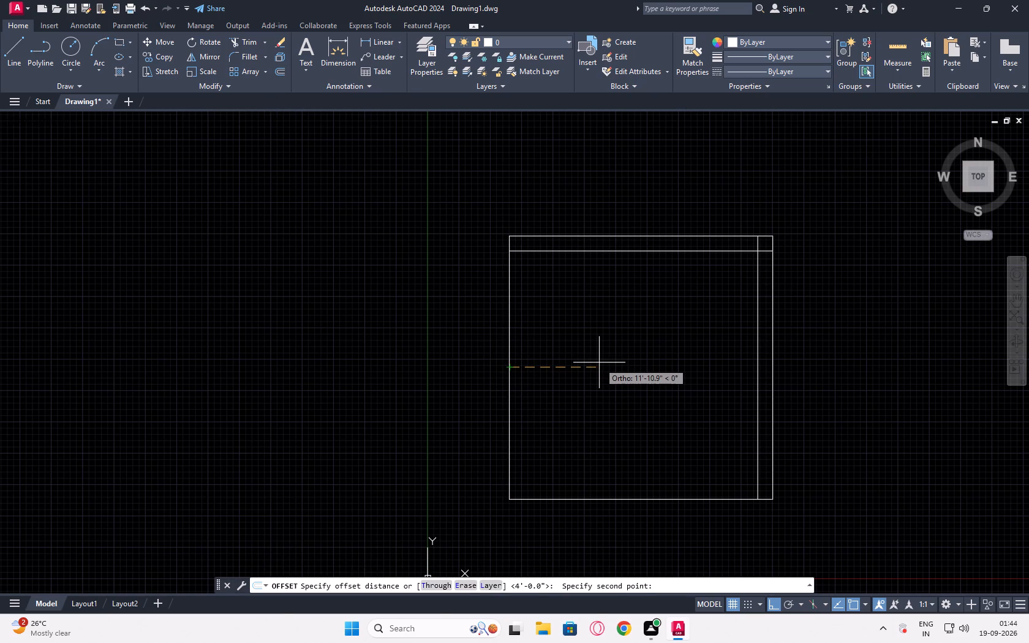
{"action": "type", "text": "2'"}
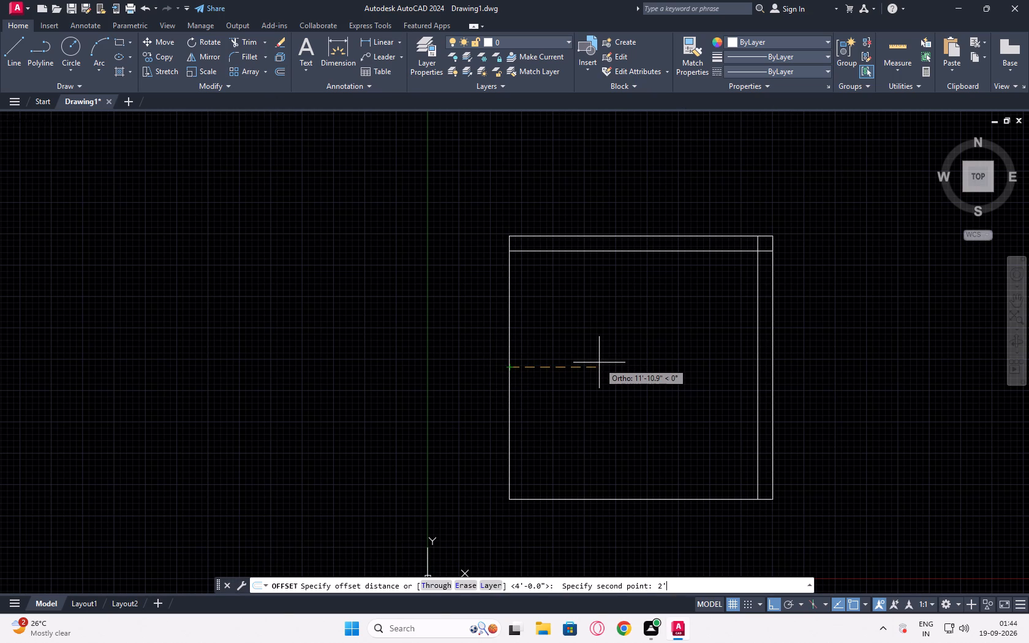
{"action": "key", "text": "Return"}
{"action": "left_click", "coordinate": [603, 364]}
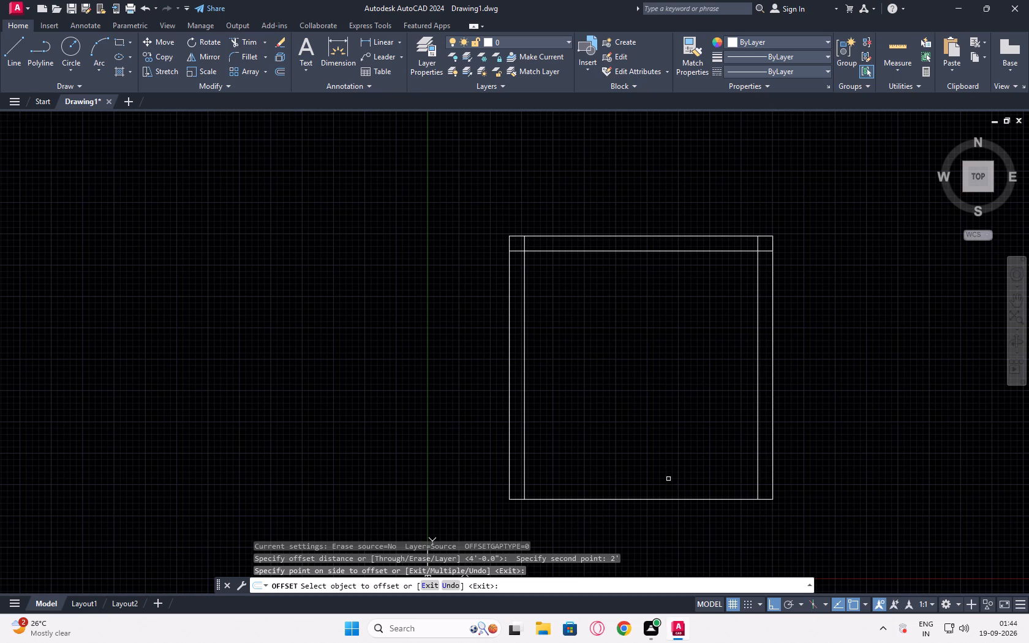
{"action": "left_click", "coordinate": [661, 502]}
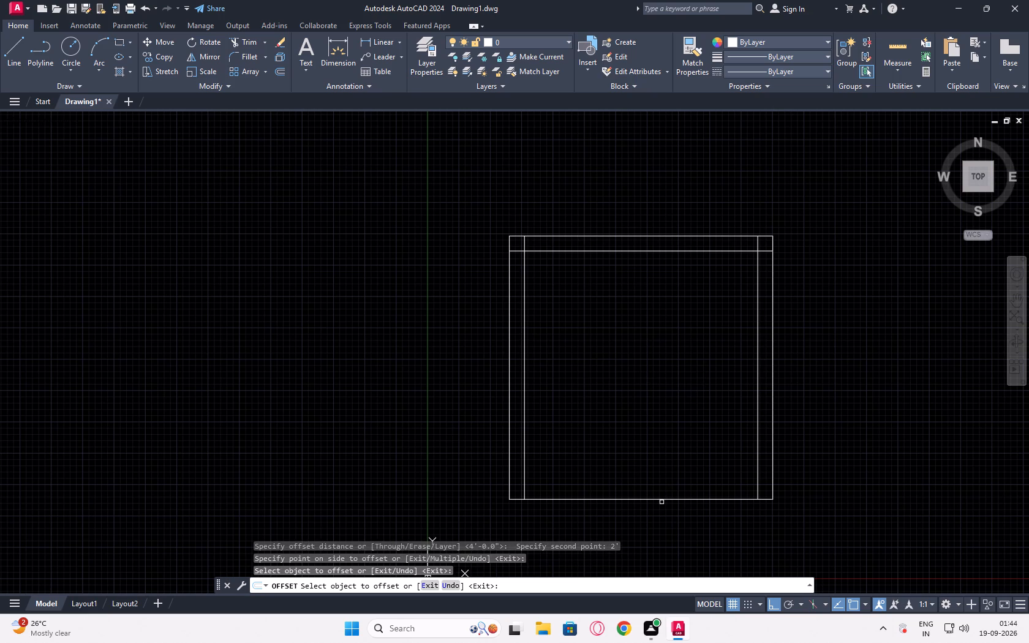
{"action": "key", "text": "Escape"}
Offset the square's bottom side 5' inward.
{"action": "key", "text": "space"}
{"action": "left_click", "coordinate": [661, 502]}
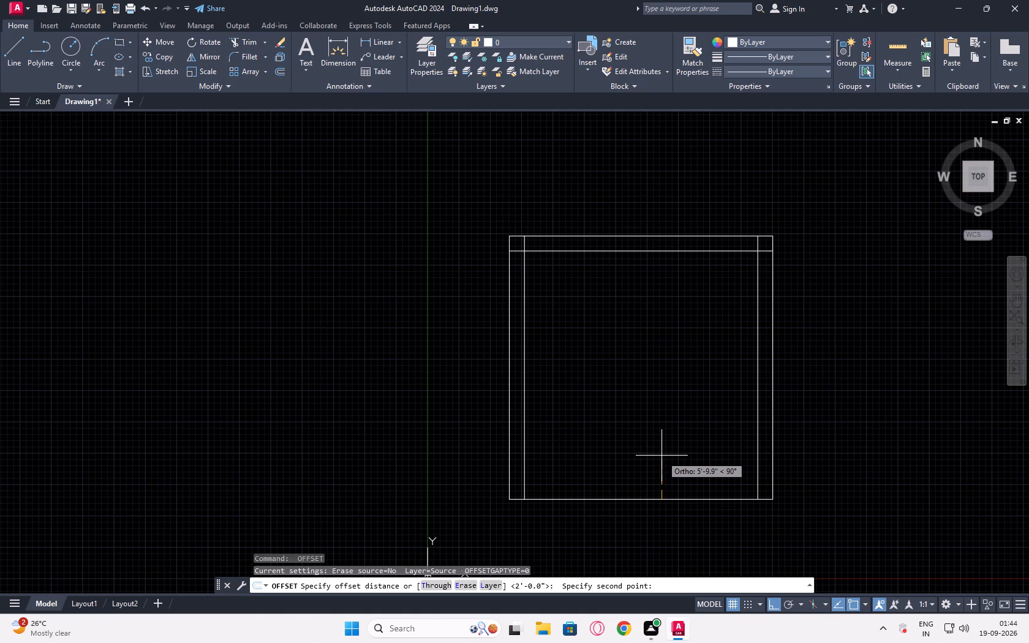
{"action": "type", "text": "5'"}
{"action": "key", "text": "Return"}
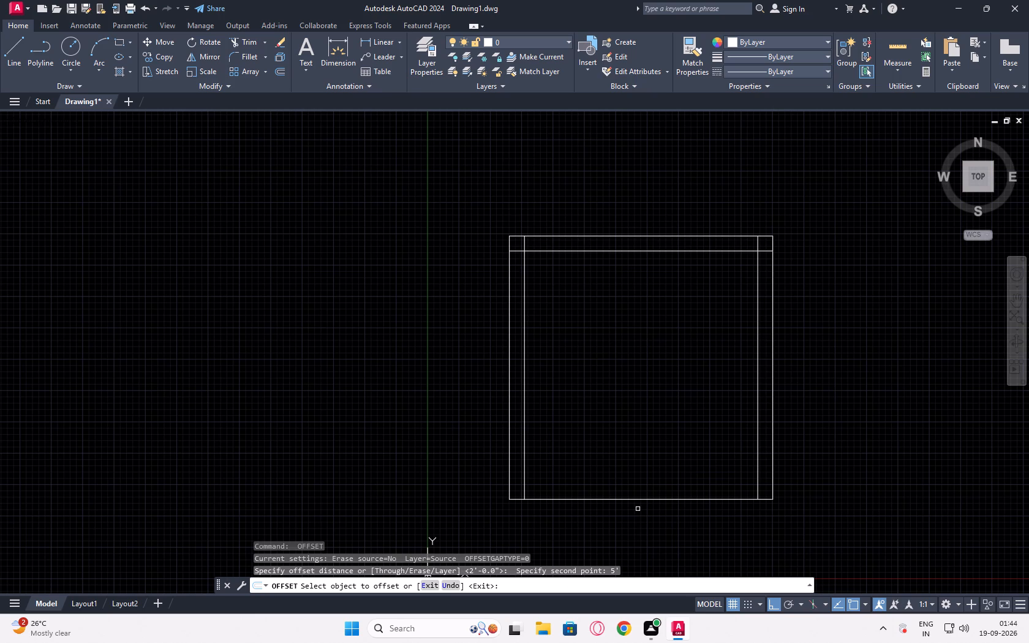
{"action": "left_click", "coordinate": [638, 498]}
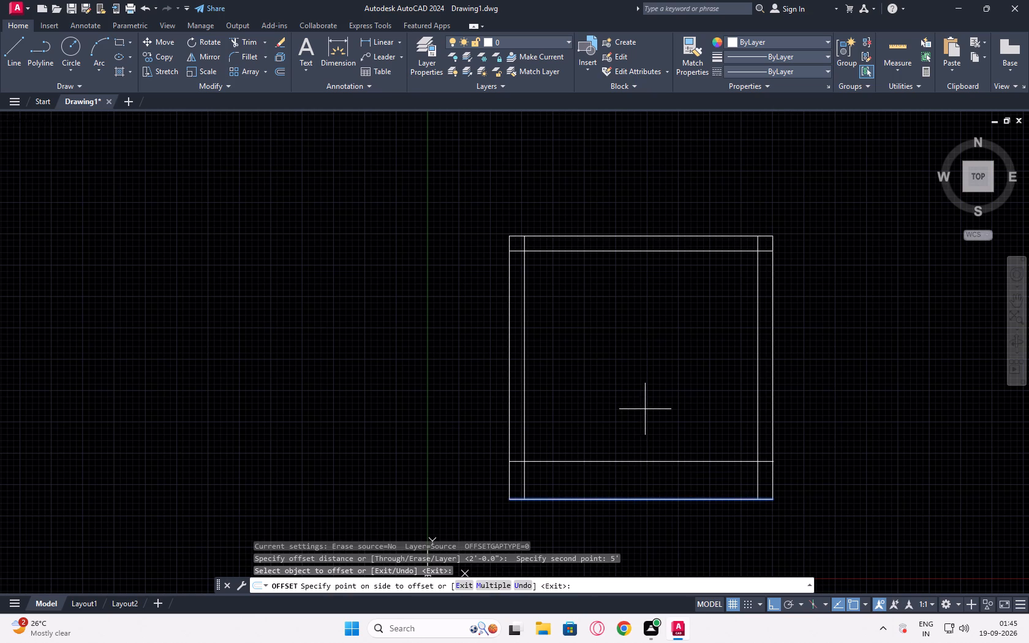
{"action": "left_click", "coordinate": [645, 409]}
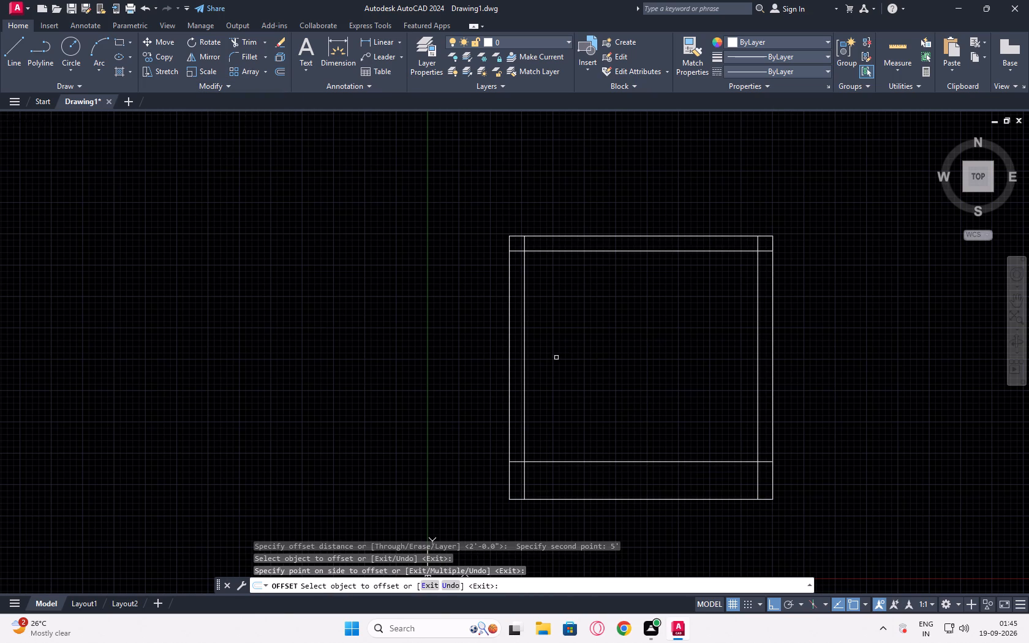
{"action": "key", "text": "Escape"}
Offset each of the four interior layout lines 9" toward the centre of the square.
{"action": "left_click", "coordinate": [524, 364]}
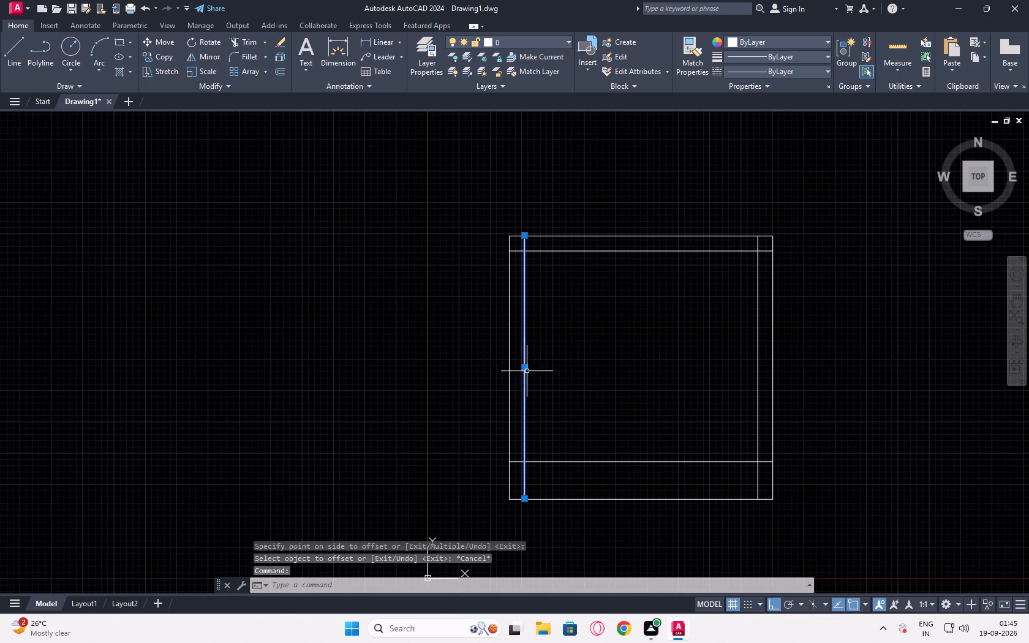
{"action": "left_click", "coordinate": [278, 69]}
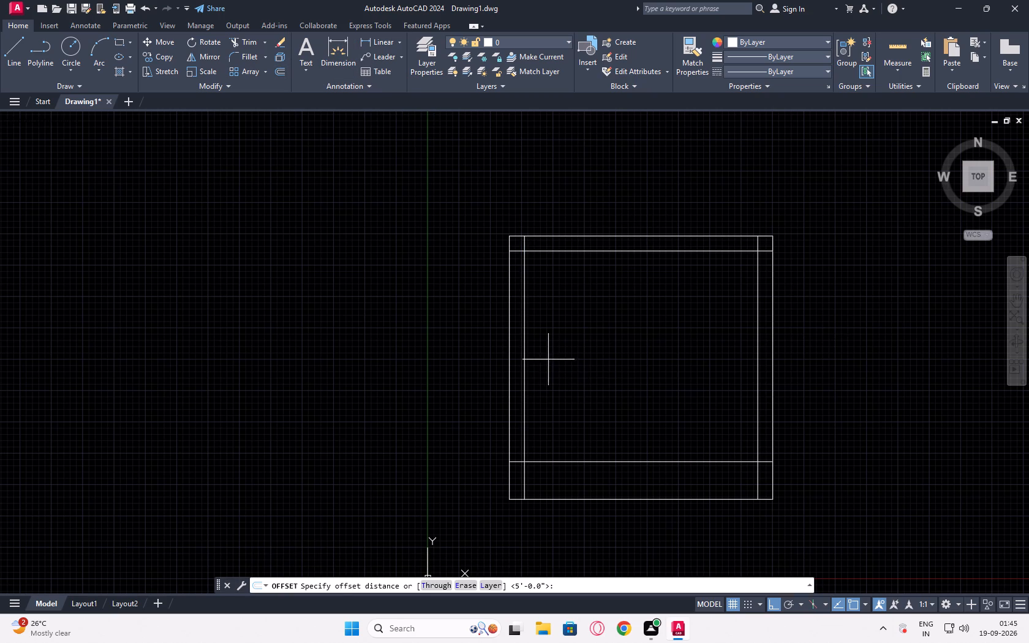
{"action": "left_click", "coordinate": [526, 369]}
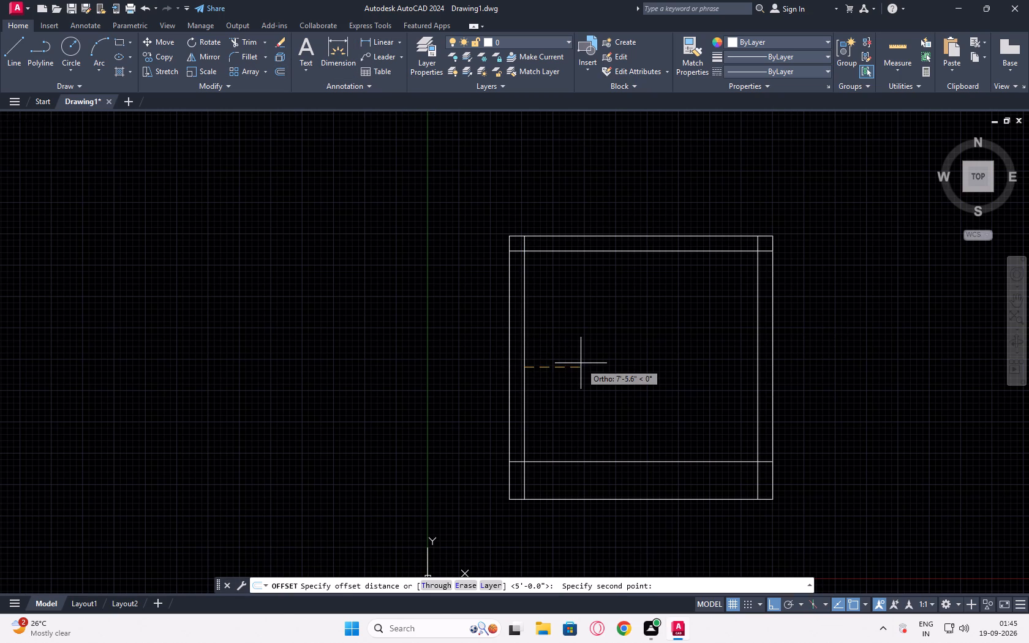
{"action": "type", "text": "9\""}
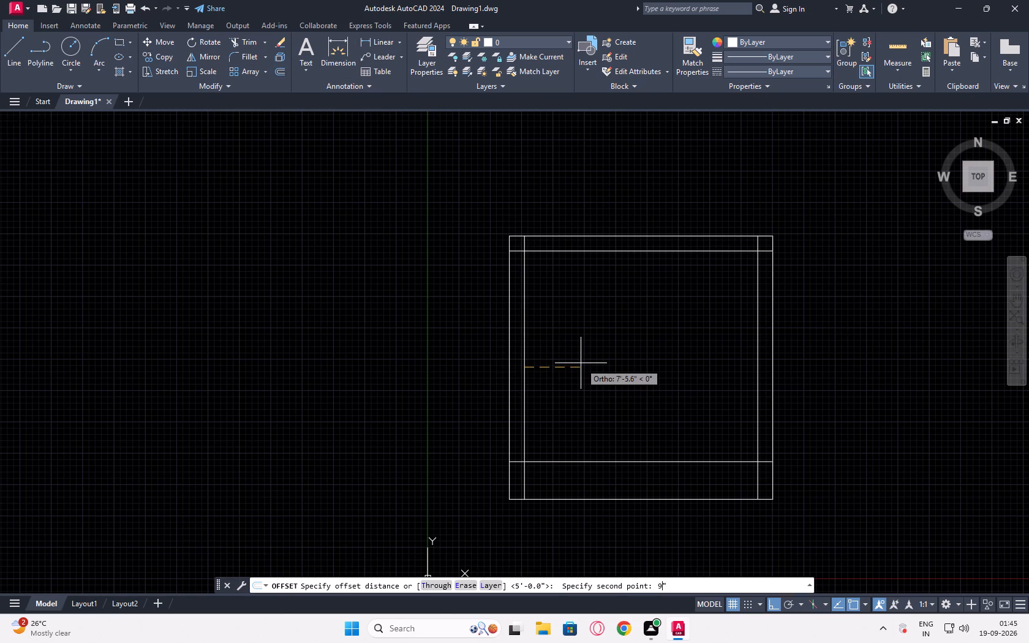
{"action": "key", "text": "Return"}
{"action": "left_click", "coordinate": [581, 363]}
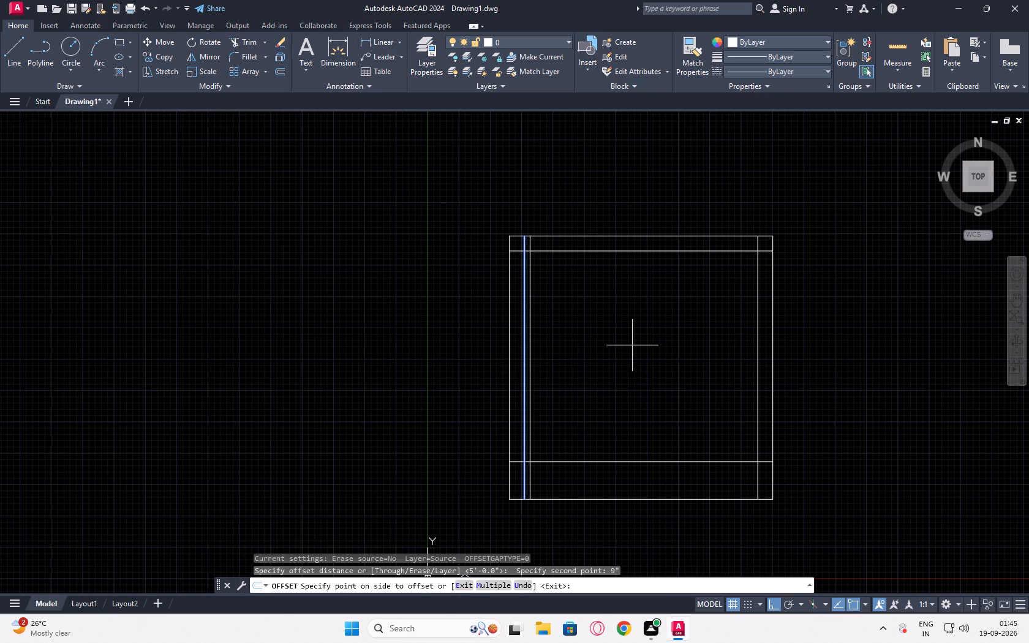
{"action": "left_click", "coordinate": [632, 345]}
{"action": "left_click_drag", "start_coordinate": [629, 251], "coordinate": [629, 258]}
{"action": "left_click", "coordinate": [629, 308]}
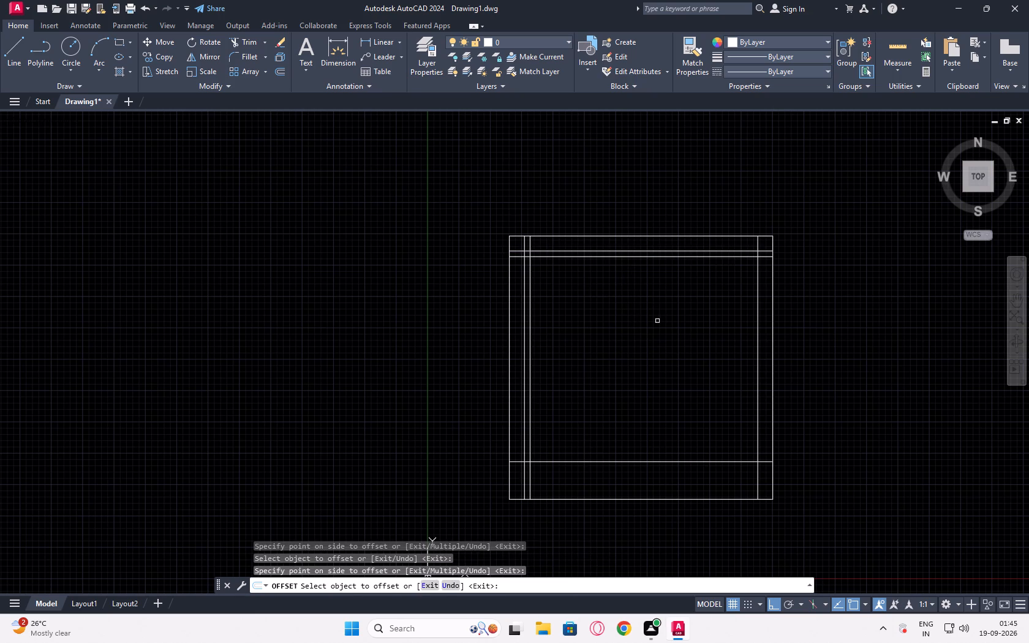
{"action": "left_click_drag", "start_coordinate": [758, 332], "coordinate": [734, 339]}
{"action": "left_click", "coordinate": [696, 343]}
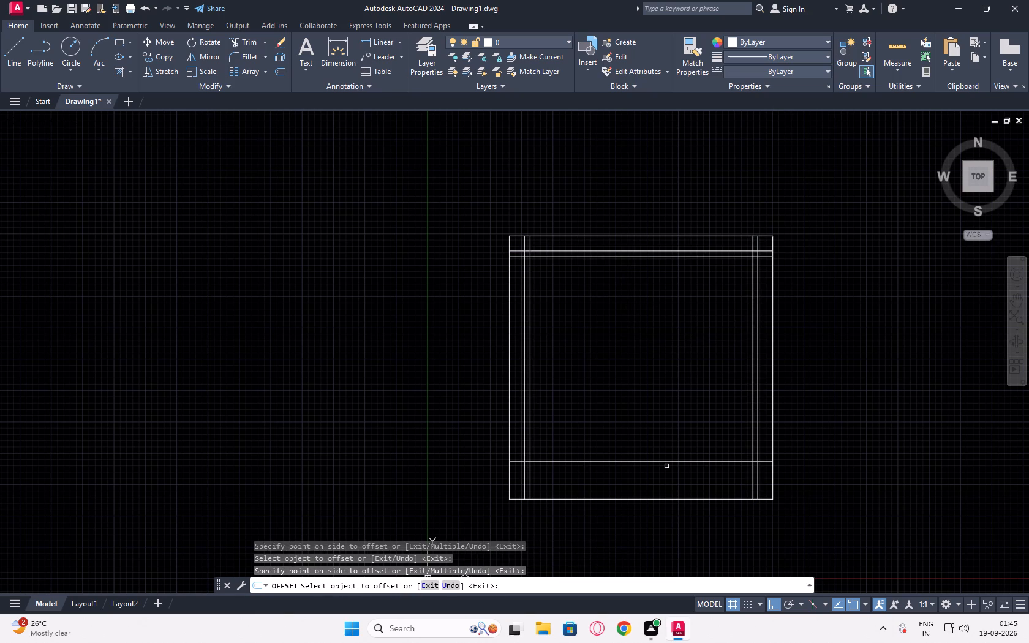
{"action": "left_click_drag", "start_coordinate": [668, 462], "coordinate": [668, 448]}
{"action": "left_click", "coordinate": [661, 376]}
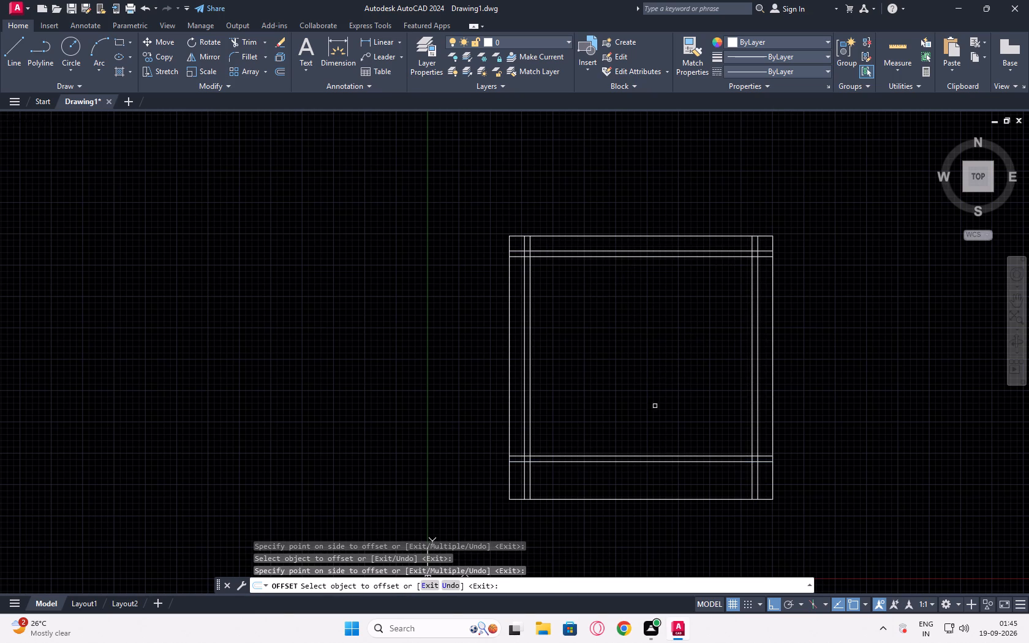
{"action": "key", "text": "Escape"}
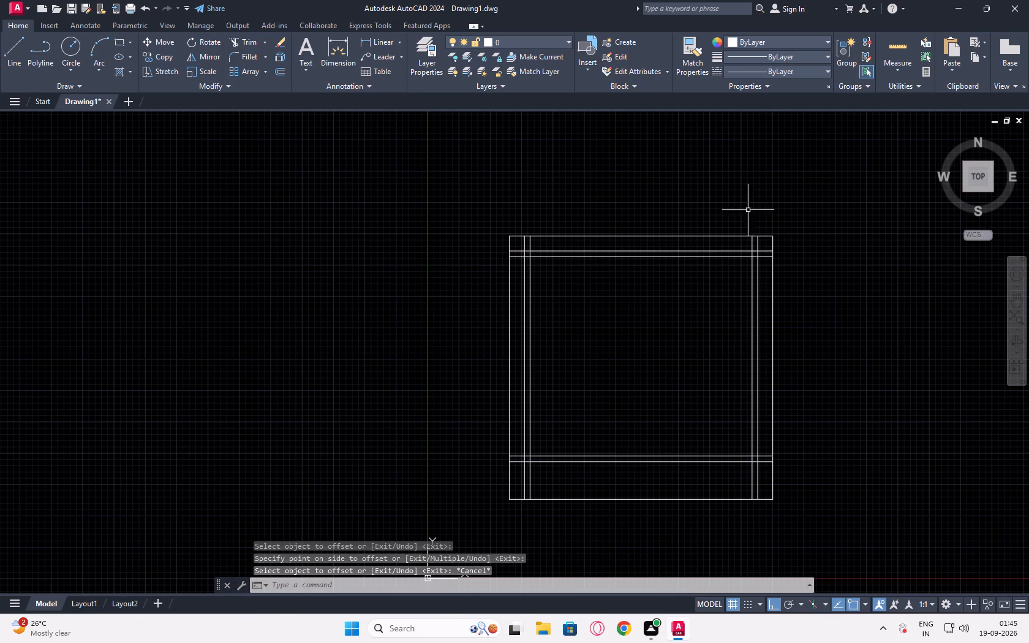
Trim the line ends that project past the outer interior rectangle toward the square on all four sides.
{"action": "left_click", "coordinate": [234, 39]}
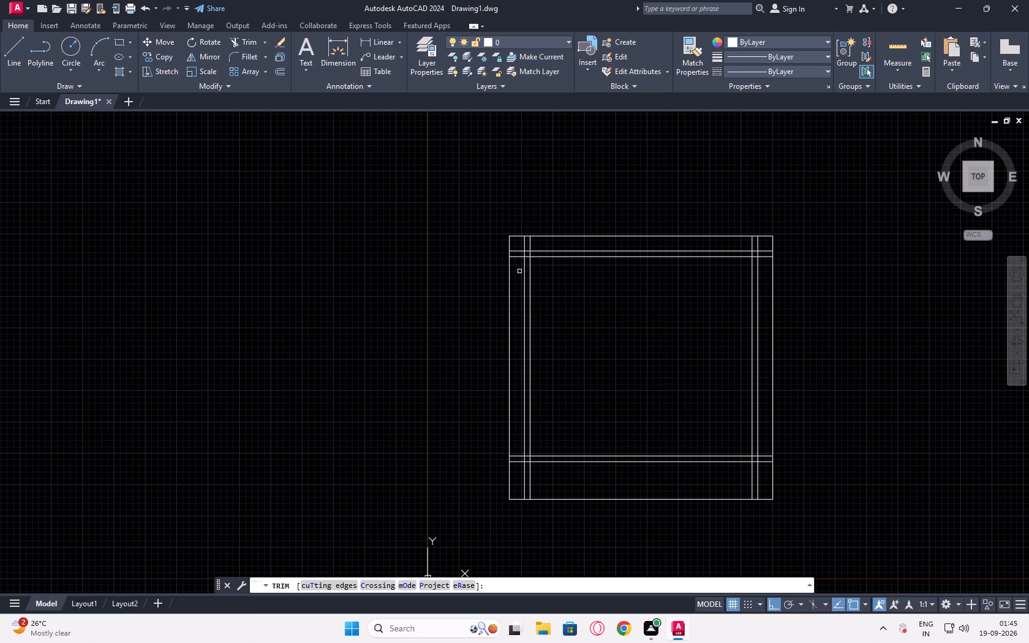
{"action": "left_click", "coordinate": [518, 268]}
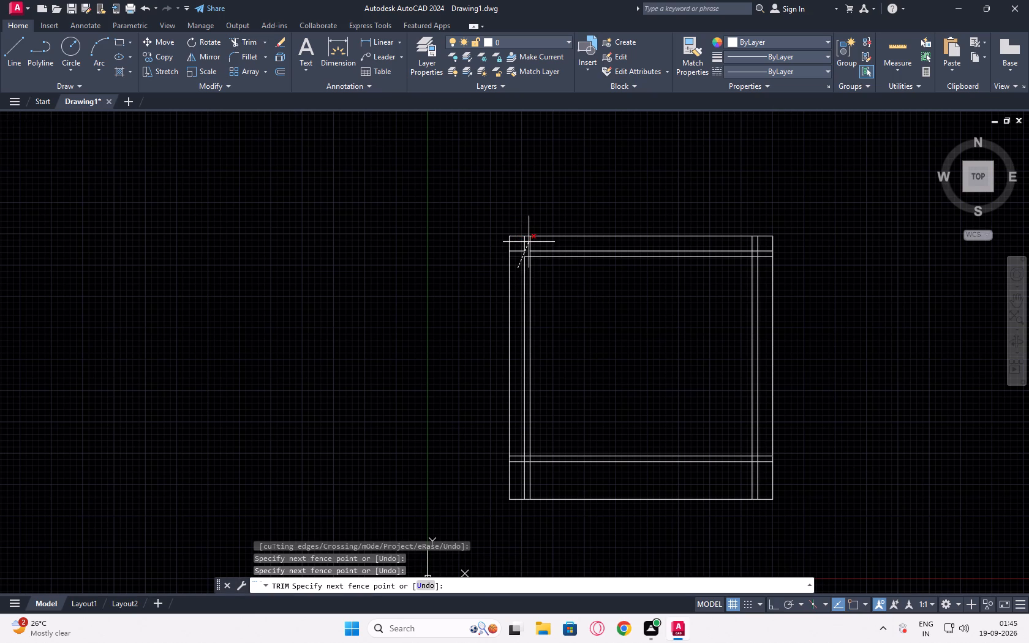
{"action": "left_click", "coordinate": [520, 245]}
{"action": "left_click", "coordinate": [518, 244]}
{"action": "left_click", "coordinate": [761, 244]}
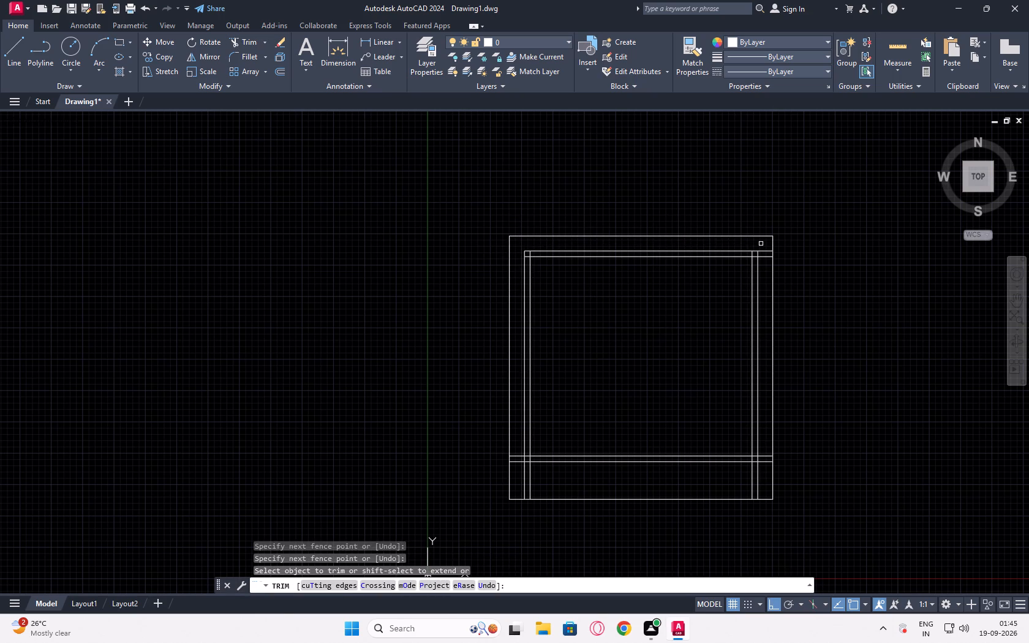
{"action": "left_click", "coordinate": [765, 246]}
{"action": "left_click", "coordinate": [767, 476]}
{"action": "left_click", "coordinate": [767, 475]}
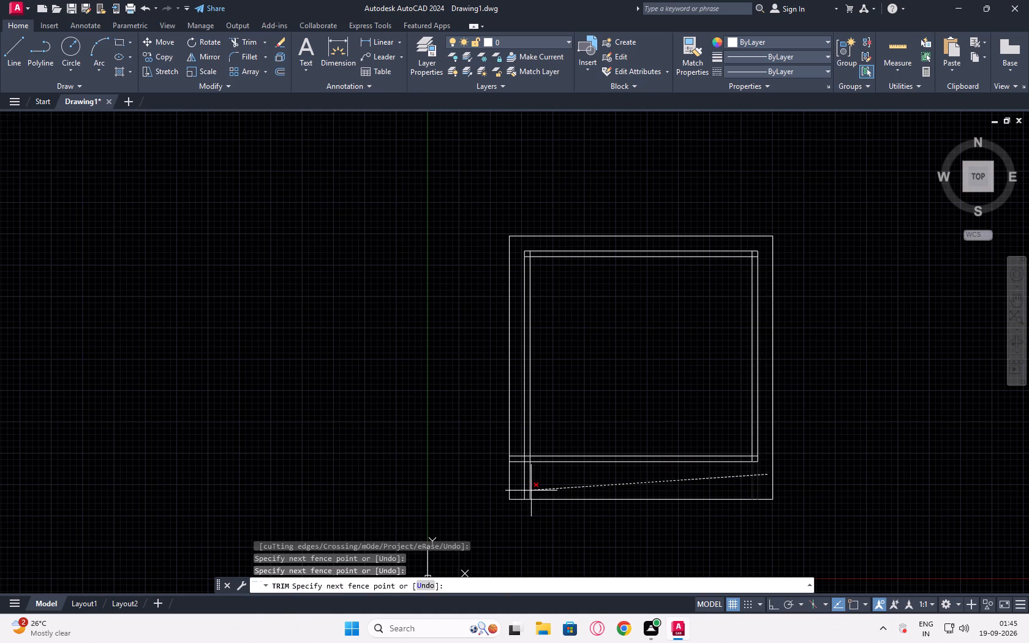
{"action": "left_click", "coordinate": [518, 477]}
{"action": "left_click", "coordinate": [517, 472]}
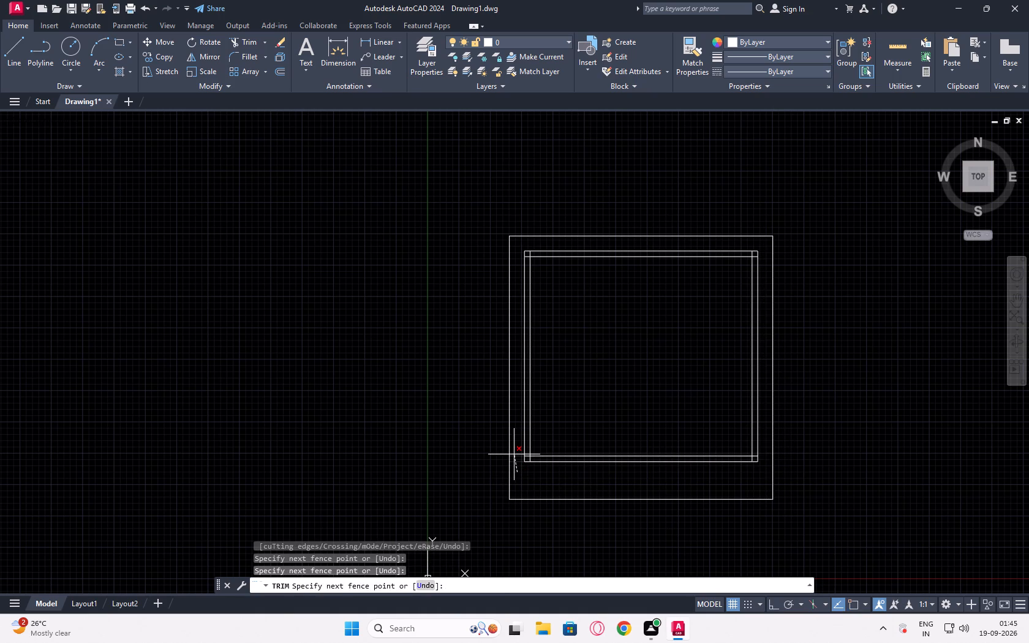
{"action": "left_click", "coordinate": [514, 454]}
{"action": "key", "text": "Escape"}
{"action": "key", "text": "Escape"}
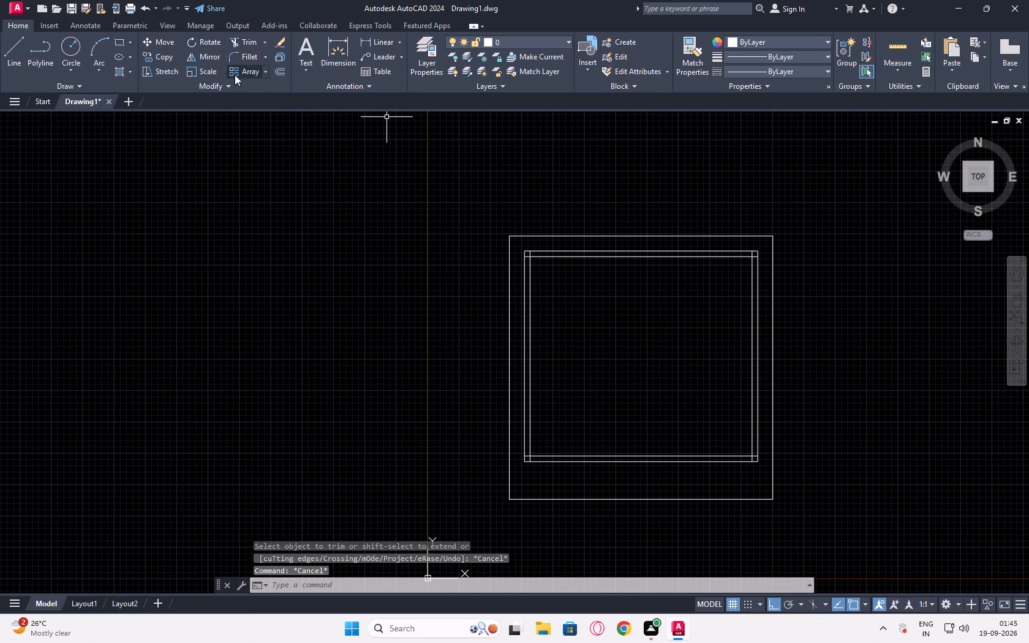
Fillet the innermost left vertical and top horizontal lines into a sharp upper-left corner.
{"action": "left_click", "coordinate": [228, 55]}
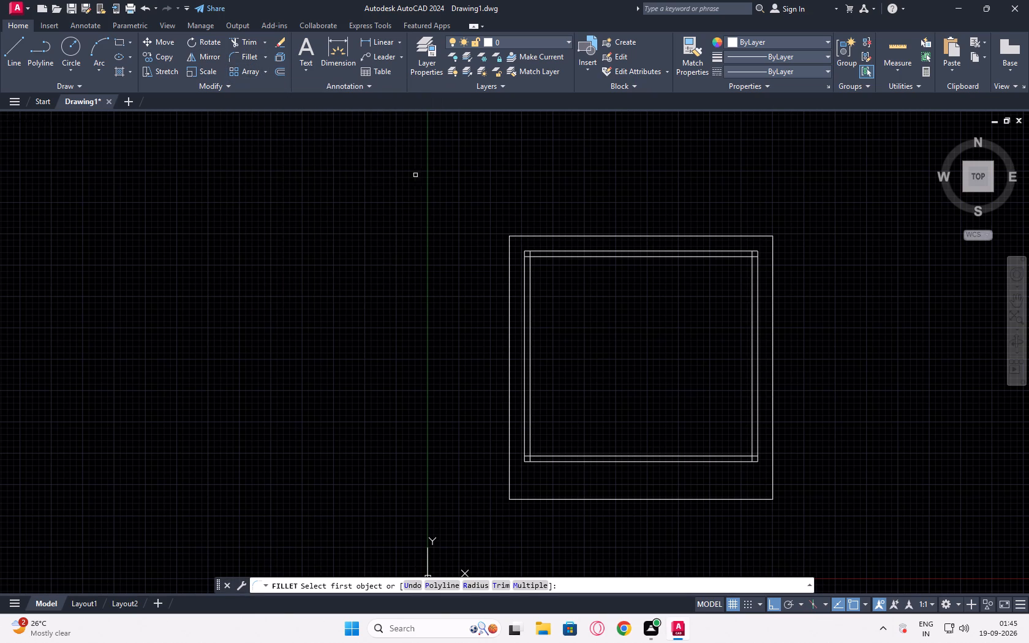
{"action": "scroll", "coordinate": [551, 256], "scroll_direction": "up", "scroll_amount": 4}
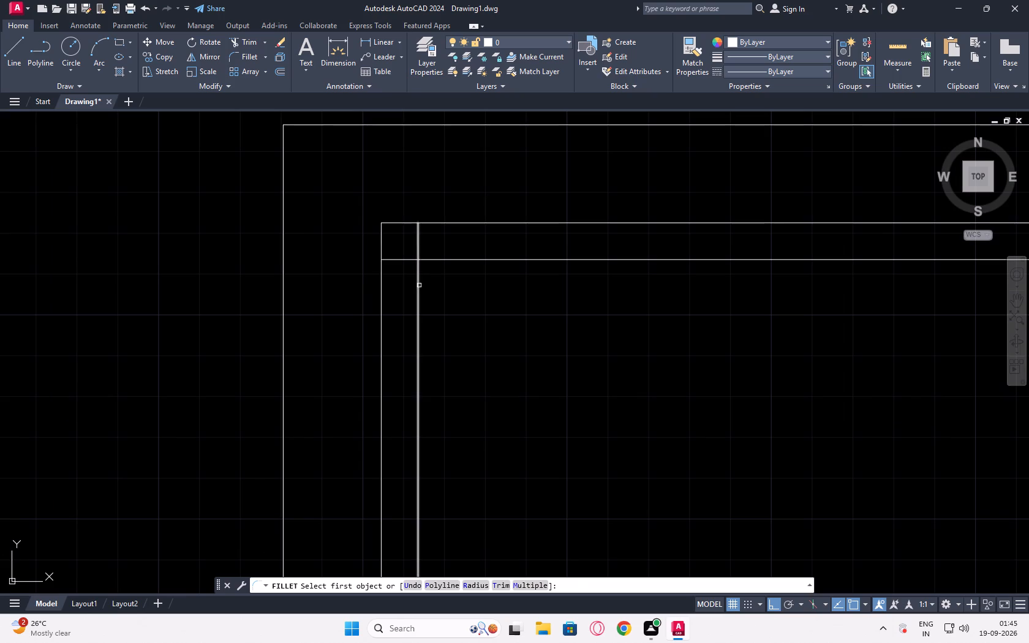
{"action": "left_click", "coordinate": [417, 284]}
{"action": "left_click", "coordinate": [442, 261]}
Fillet the innermost top horizontal and right vertical lines into a sharp upper-right corner.
{"action": "scroll", "coordinate": [627, 341], "scroll_direction": "down", "scroll_amount": 2}
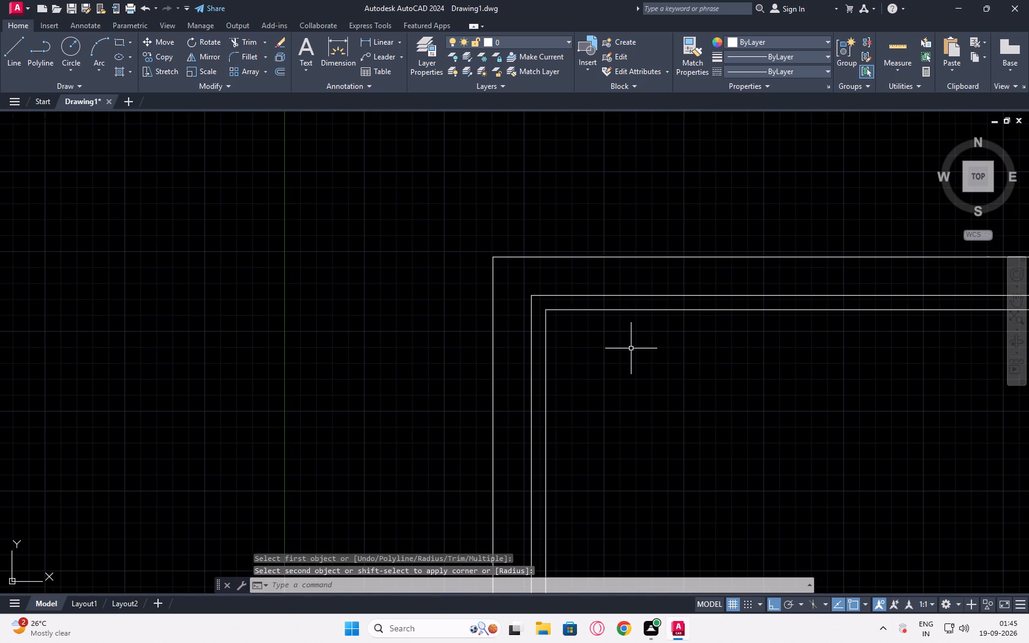
{"action": "middle_click_drag", "start_coordinate": [622, 366], "coordinate": [134, 237]}
{"action": "scroll", "coordinate": [134, 237], "scroll_direction": "down", "scroll_amount": 2}
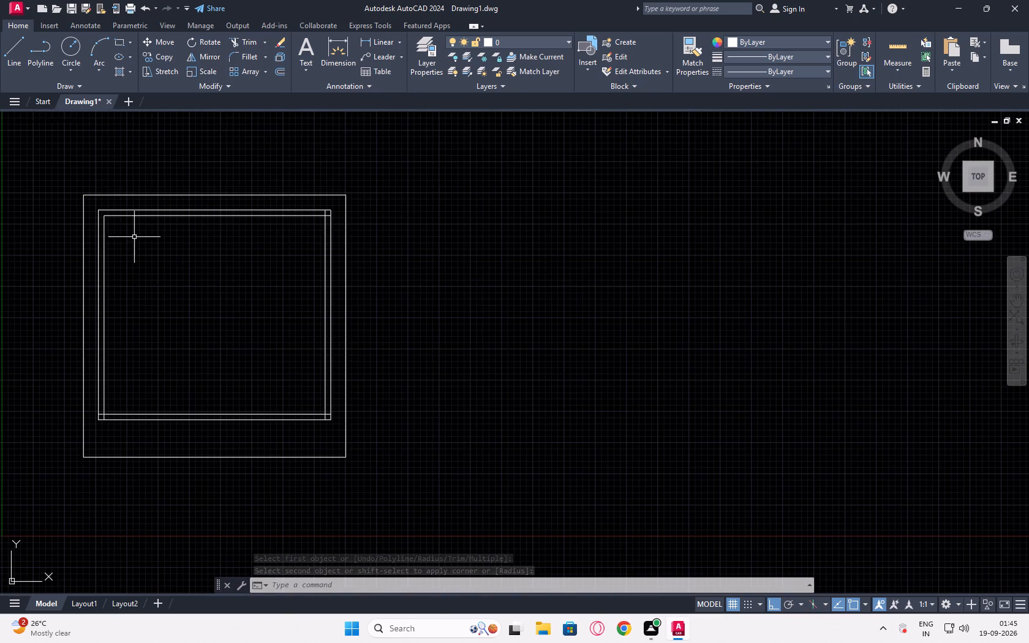
{"action": "scroll", "coordinate": [299, 209], "scroll_direction": "up", "scroll_amount": 5}
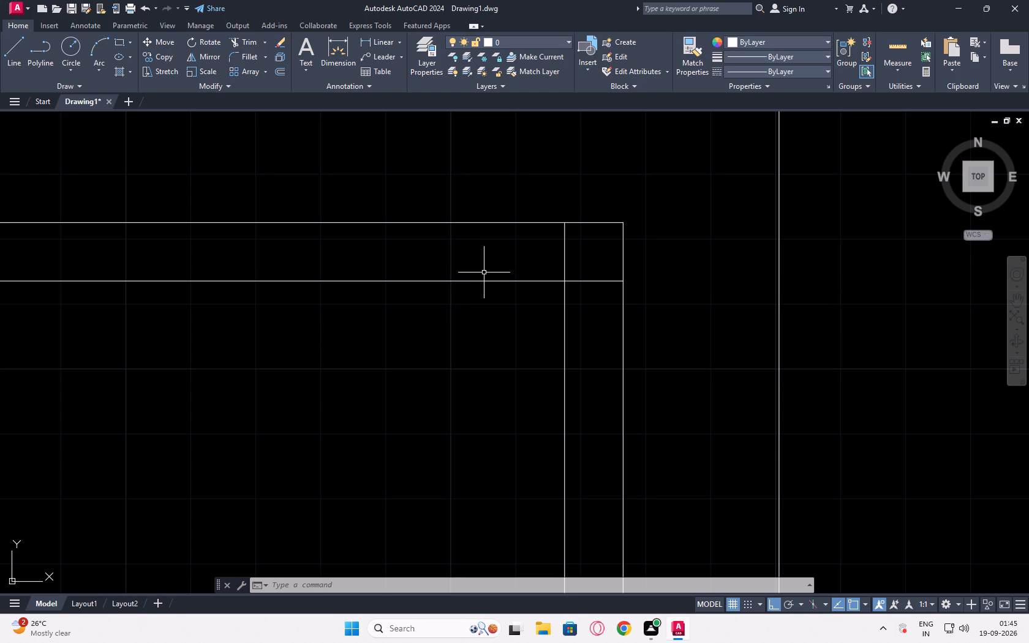
{"action": "key", "text": "space"}
{"action": "left_click", "coordinate": [520, 280]}
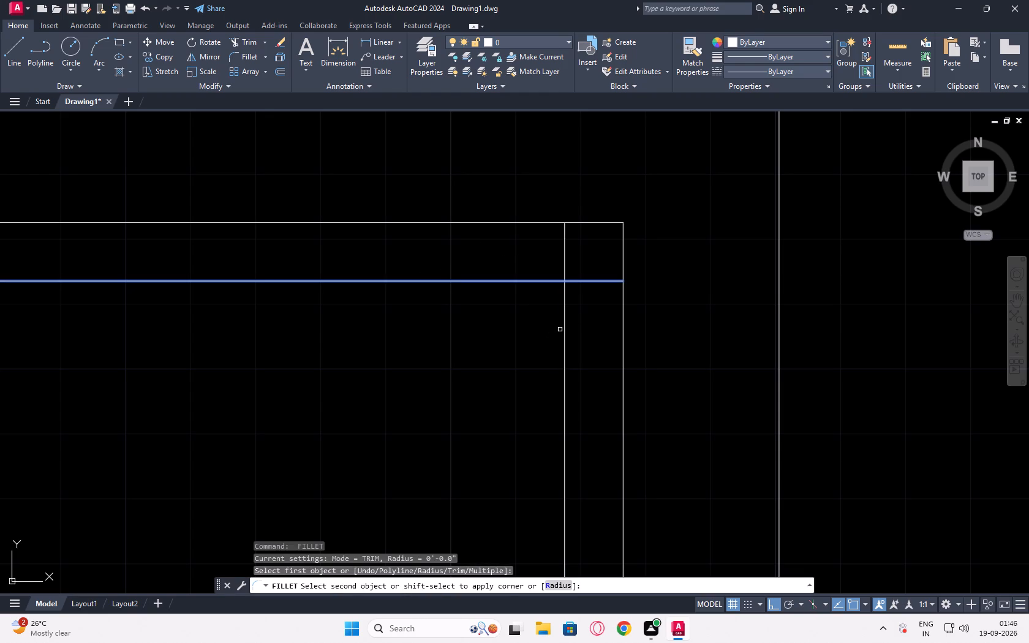
{"action": "left_click", "coordinate": [566, 323]}
Fillet the innermost bottom horizontal and right vertical lines into a sharp lower-right corner.
{"action": "scroll", "coordinate": [369, 364], "scroll_direction": "down", "scroll_amount": 5}
{"action": "middle_click_drag", "start_coordinate": [380, 385], "coordinate": [449, 301]}
{"action": "middle_click_drag", "start_coordinate": [505, 214], "coordinate": [516, 194]}
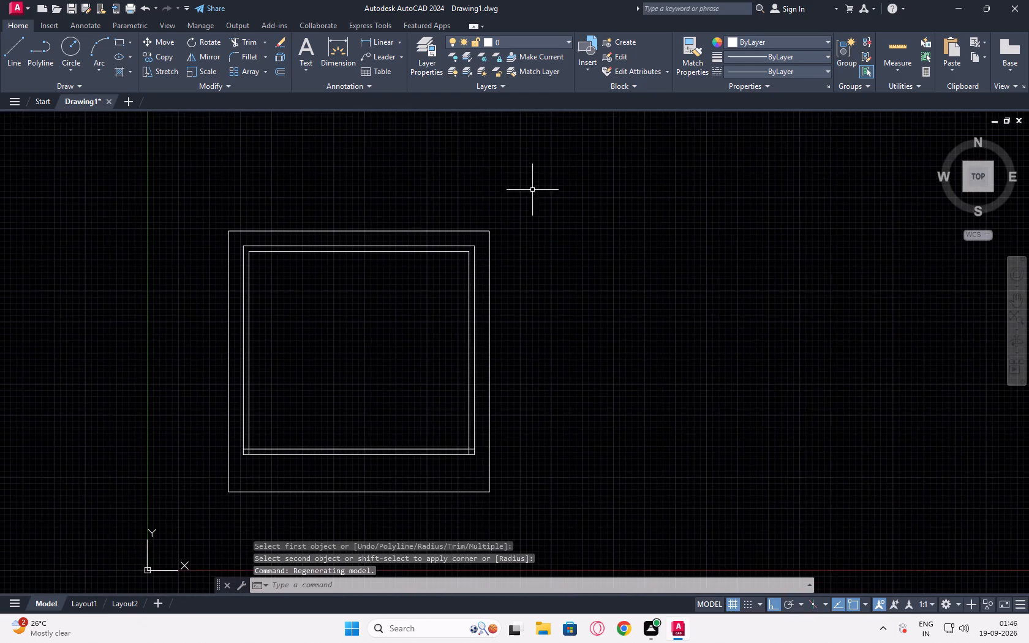
{"action": "scroll", "coordinate": [417, 448], "scroll_direction": "up", "scroll_amount": 5}
{"action": "key", "text": "space"}
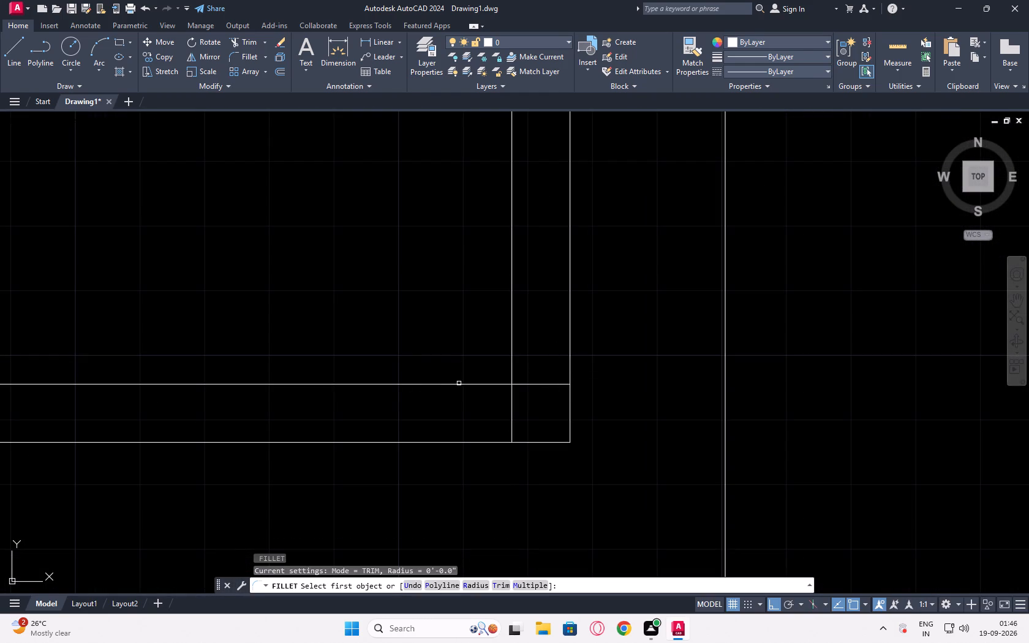
{"action": "left_click", "coordinate": [462, 385]}
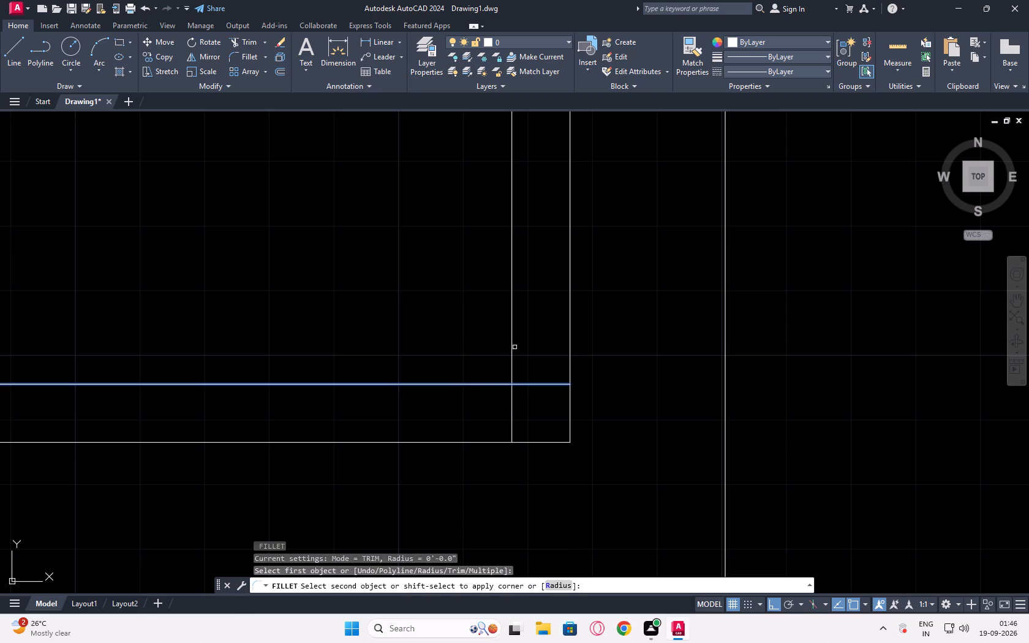
{"action": "left_click", "coordinate": [513, 346]}
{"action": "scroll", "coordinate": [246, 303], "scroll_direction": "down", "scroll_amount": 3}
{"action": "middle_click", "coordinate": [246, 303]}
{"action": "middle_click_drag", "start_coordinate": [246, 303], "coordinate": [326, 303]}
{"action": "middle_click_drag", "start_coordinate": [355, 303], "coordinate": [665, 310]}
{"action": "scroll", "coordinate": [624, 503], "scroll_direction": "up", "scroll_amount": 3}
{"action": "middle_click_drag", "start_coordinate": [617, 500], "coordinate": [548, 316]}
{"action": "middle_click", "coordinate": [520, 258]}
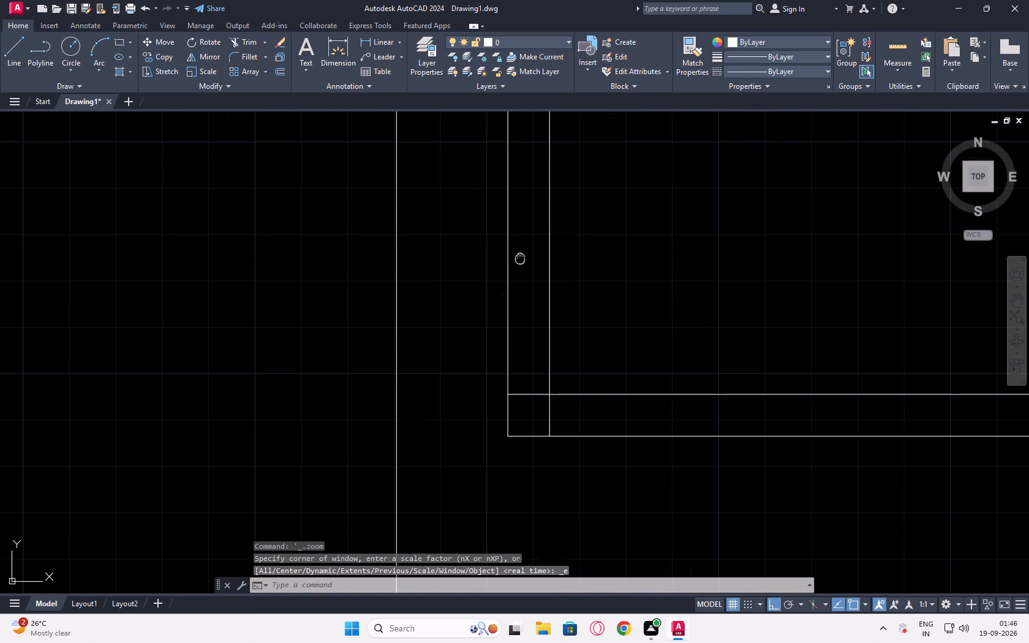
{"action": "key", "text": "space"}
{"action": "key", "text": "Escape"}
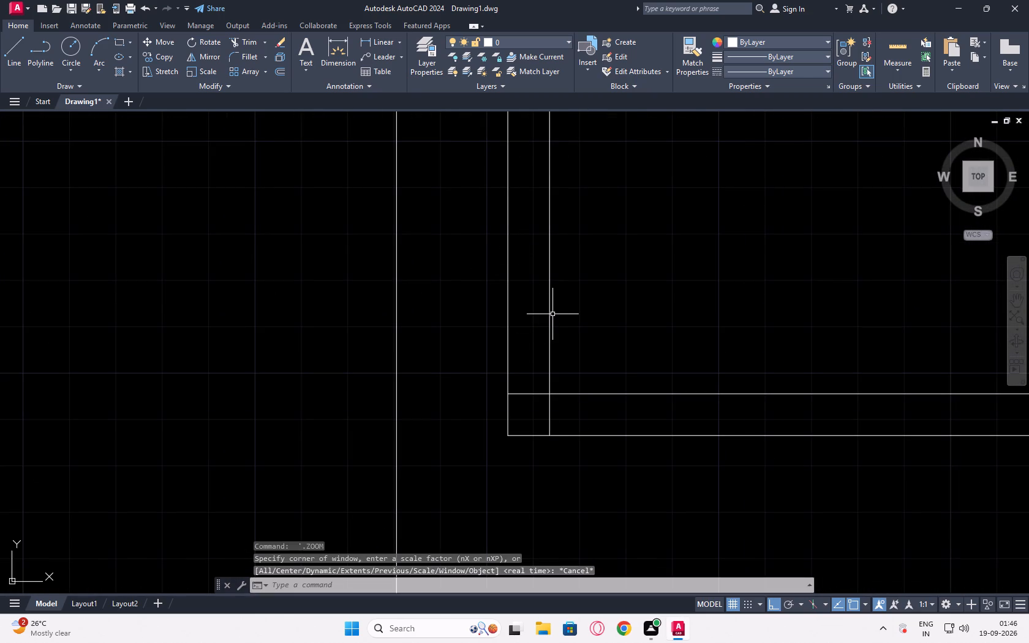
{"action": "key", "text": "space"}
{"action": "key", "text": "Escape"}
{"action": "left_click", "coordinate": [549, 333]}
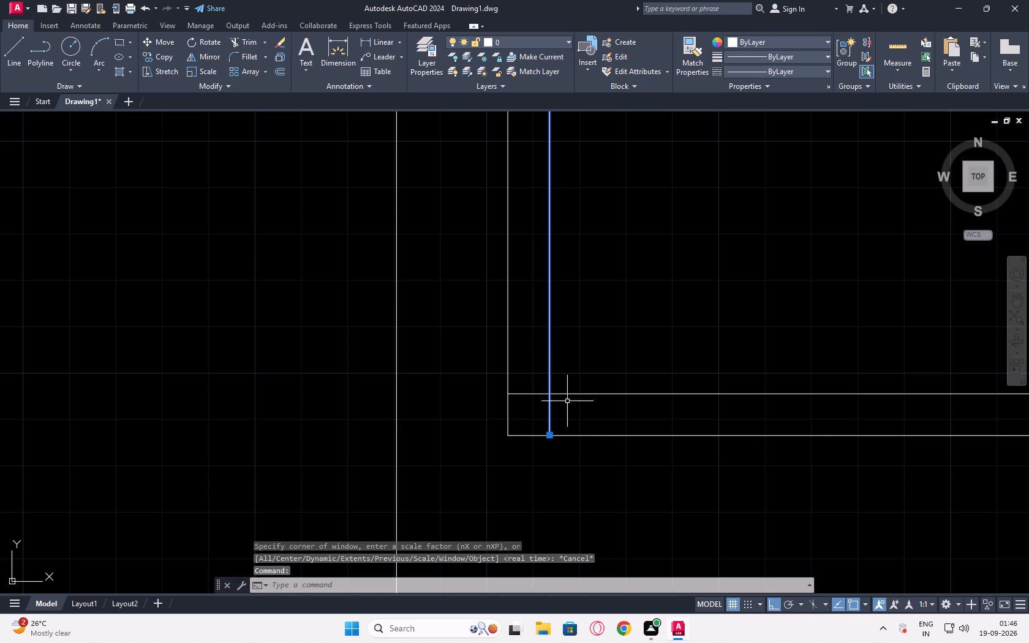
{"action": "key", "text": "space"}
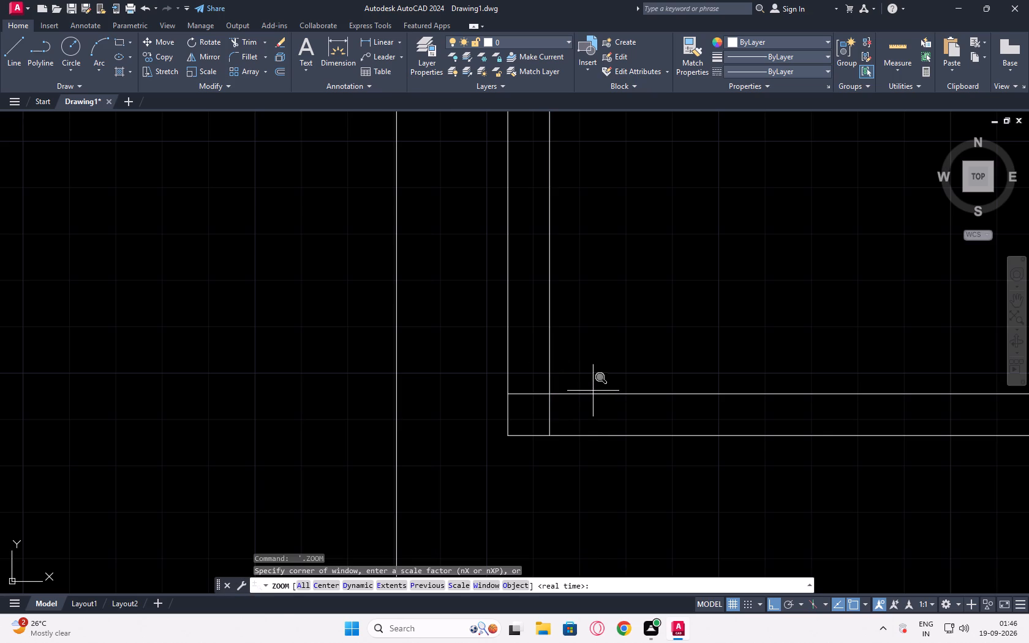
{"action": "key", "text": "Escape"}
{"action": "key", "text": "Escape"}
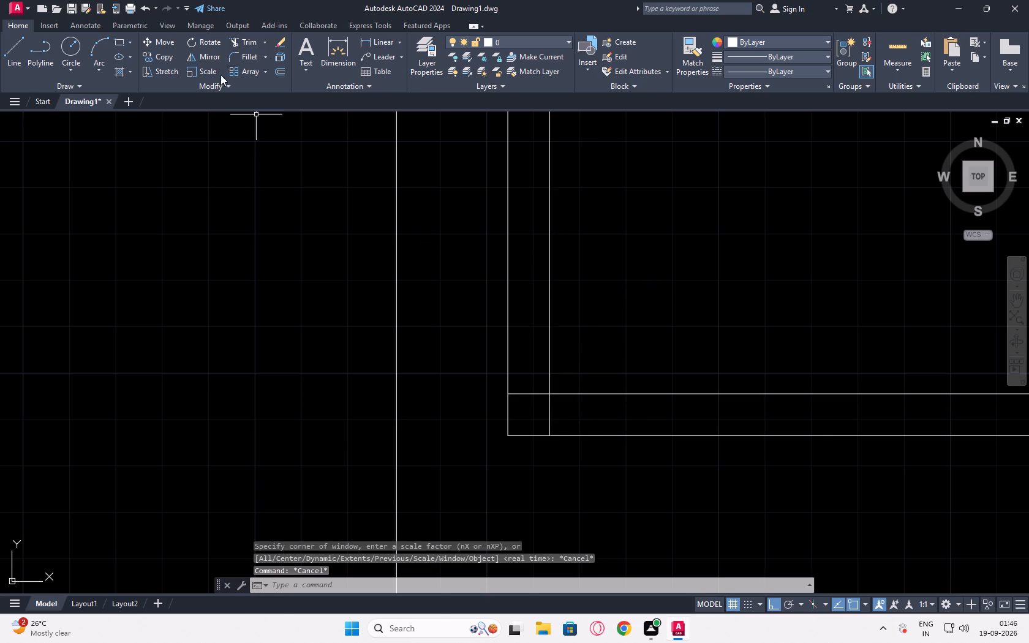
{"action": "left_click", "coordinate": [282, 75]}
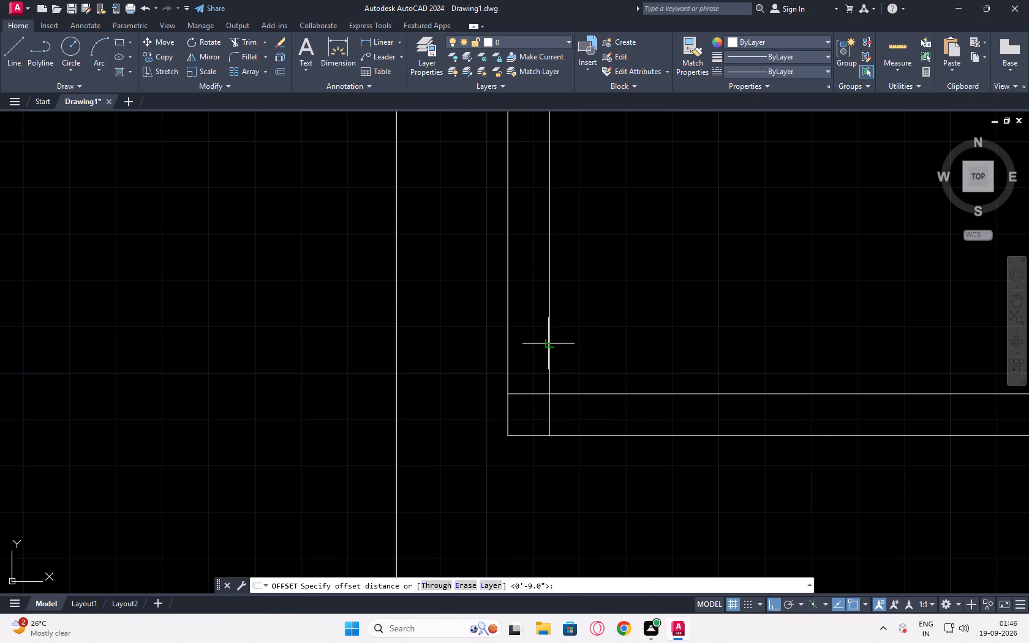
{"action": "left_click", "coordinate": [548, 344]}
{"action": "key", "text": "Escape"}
Fillet the innermost left vertical and bottom horizontal lines into a sharp lower-left corner.
{"action": "left_click", "coordinate": [244, 58]}
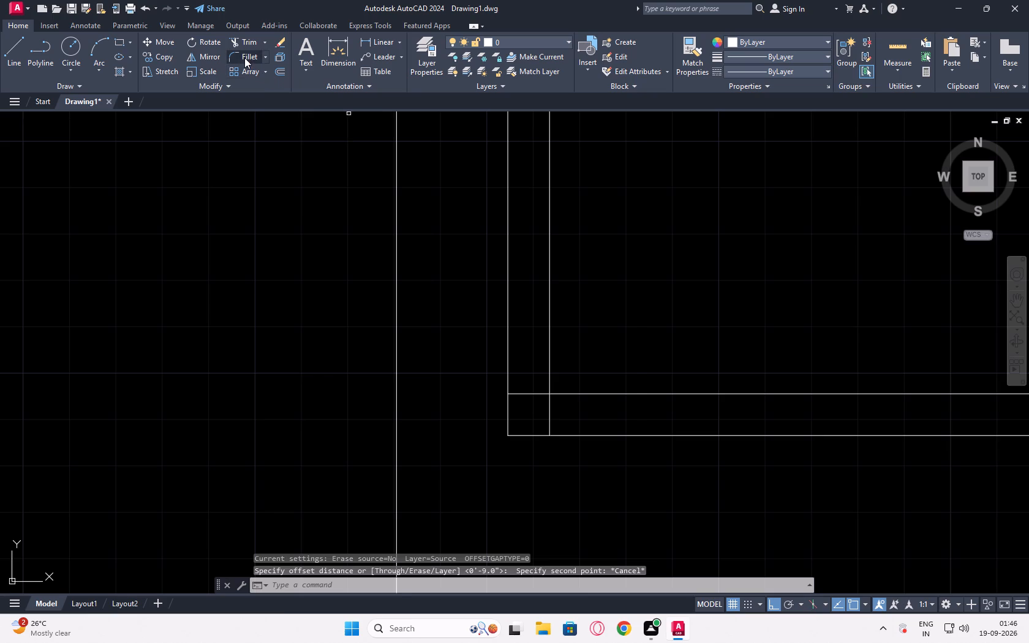
{"action": "left_click", "coordinate": [551, 331]}
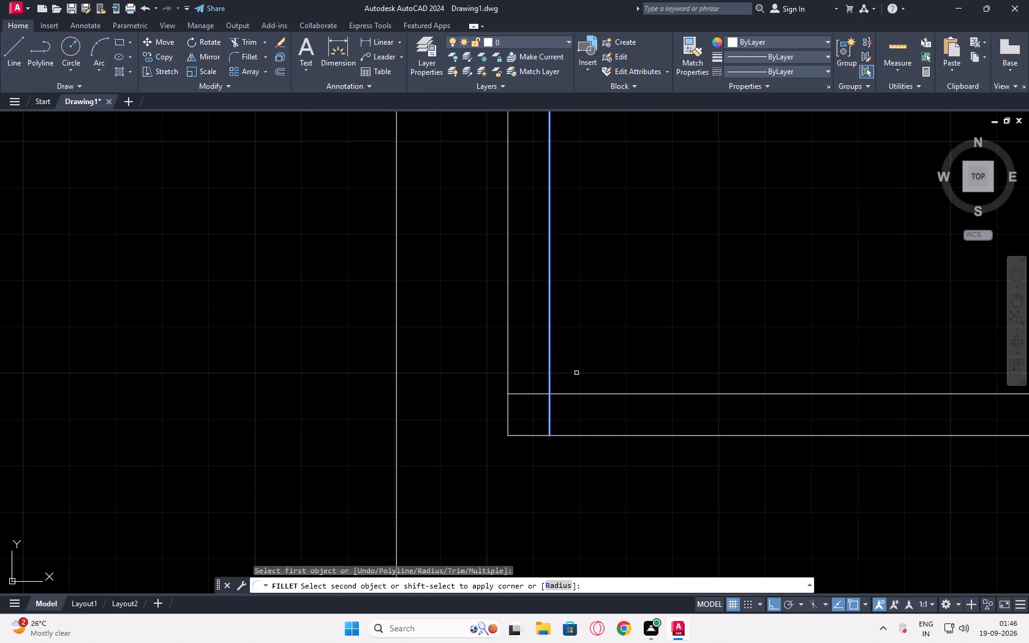
{"action": "left_click", "coordinate": [594, 394]}
Examine the lower-left corner and the whole double-line frame inside the square.
{"action": "scroll", "coordinate": [567, 309], "scroll_direction": "down", "scroll_amount": 1}
{"action": "scroll", "coordinate": [571, 311], "scroll_direction": "up", "scroll_amount": 2}
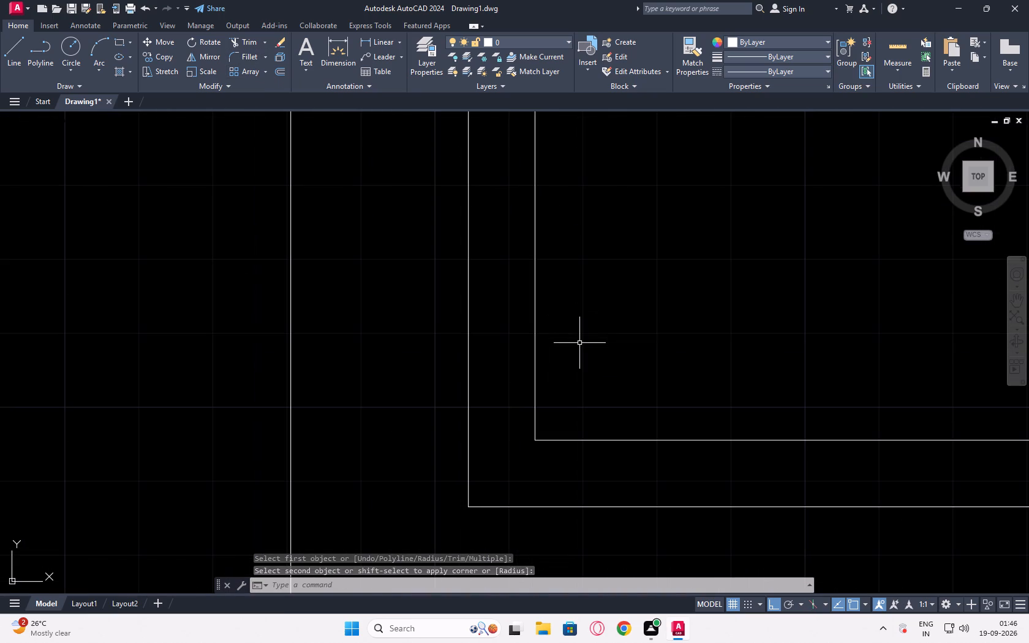
{"action": "scroll", "coordinate": [576, 340], "scroll_direction": "up", "scroll_amount": 1}
{"action": "scroll", "coordinate": [582, 363], "scroll_direction": "down", "scroll_amount": 2}
{"action": "scroll", "coordinate": [711, 321], "scroll_direction": "down", "scroll_amount": 3}
{"action": "middle_click_drag", "start_coordinate": [706, 321], "coordinate": [683, 329]}
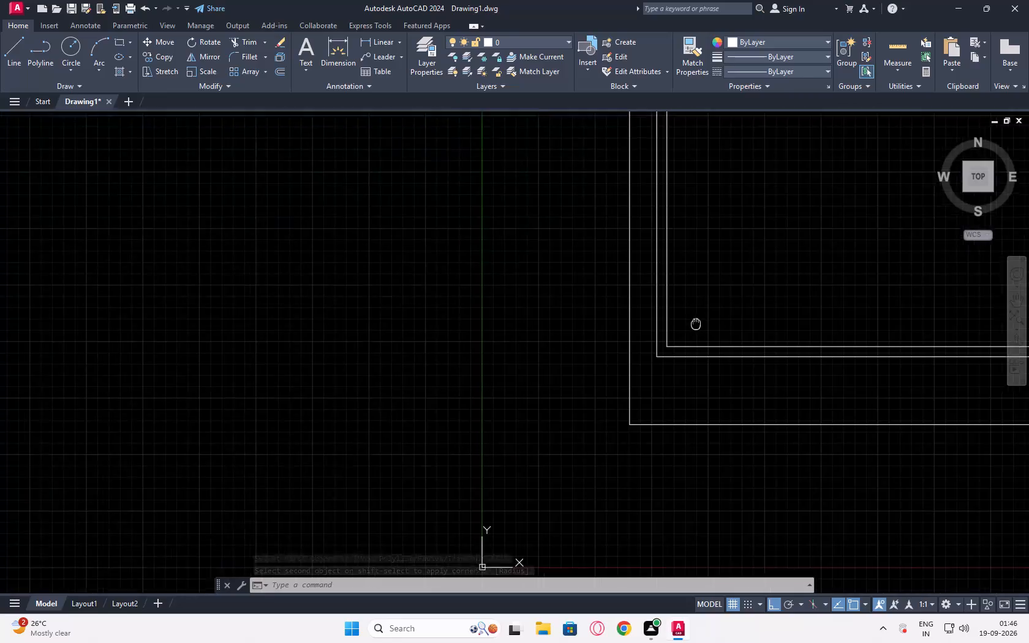
{"action": "middle_click_drag", "start_coordinate": [683, 329], "coordinate": [679, 333]}
{"action": "middle_click_drag", "start_coordinate": [674, 336], "coordinate": [659, 342]}
{"action": "middle_click_drag", "start_coordinate": [619, 351], "coordinate": [598, 355]}
{"action": "middle_click_drag", "start_coordinate": [435, 359], "coordinate": [416, 359]}
{"action": "middle_click_drag", "start_coordinate": [382, 359], "coordinate": [258, 355]}
{"action": "middle_click_drag", "start_coordinate": [258, 355], "coordinate": [71, 513]}
{"action": "scroll", "coordinate": [348, 468], "scroll_direction": "down", "scroll_amount": 1}
{"action": "middle_click_drag", "start_coordinate": [412, 471], "coordinate": [421, 451]}
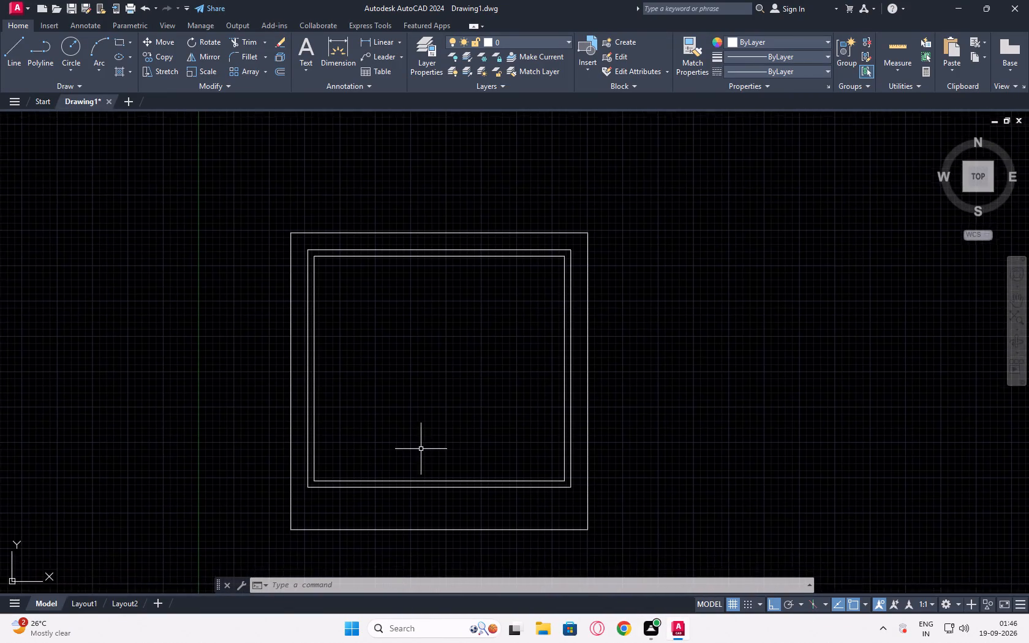
{"action": "middle_click", "coordinate": [421, 449]}
{"action": "middle_click", "coordinate": [421, 449]}
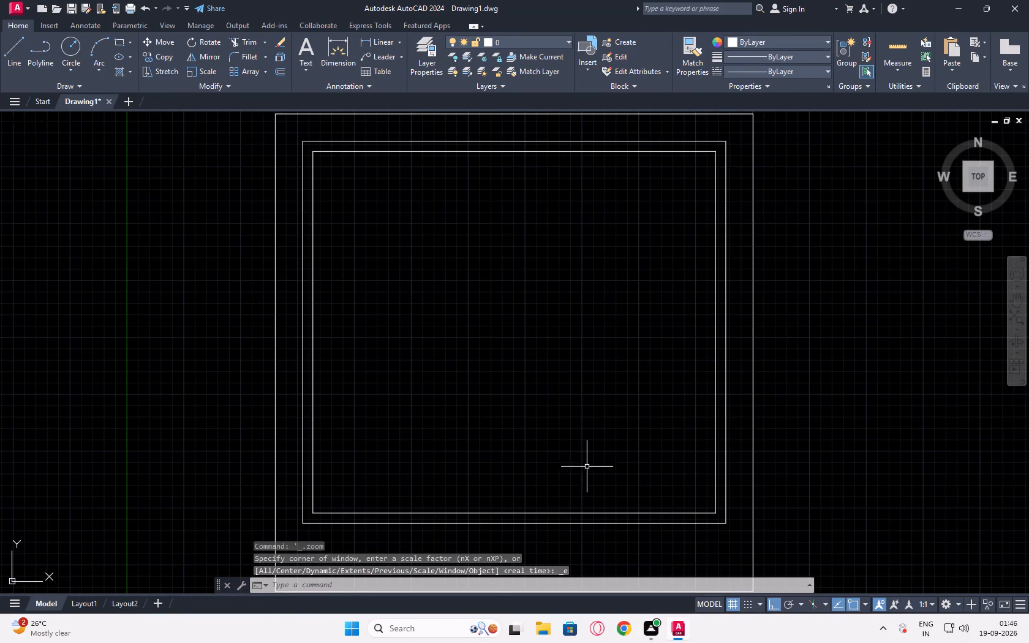
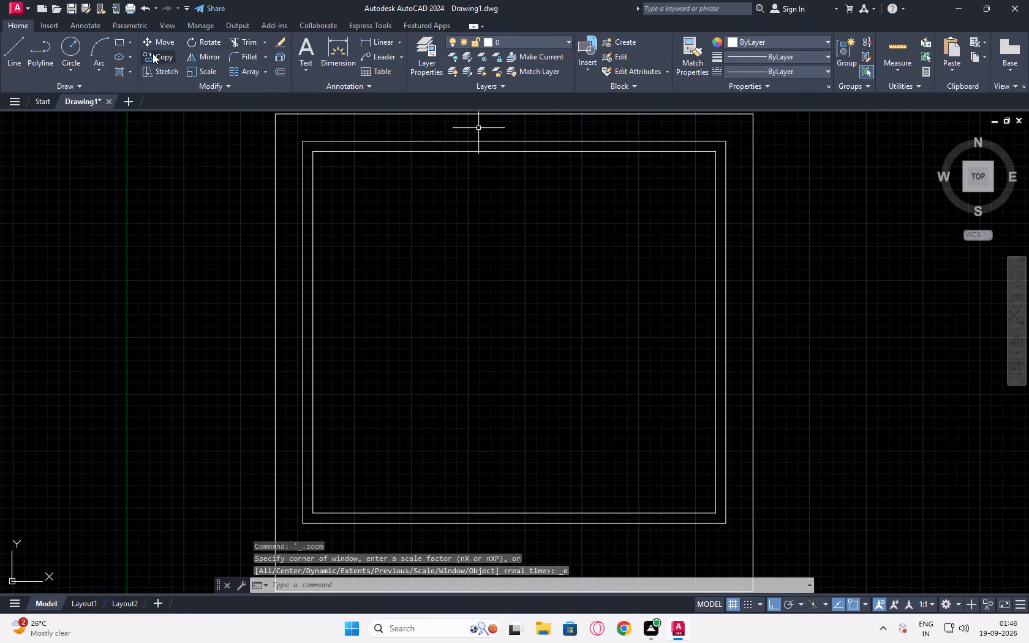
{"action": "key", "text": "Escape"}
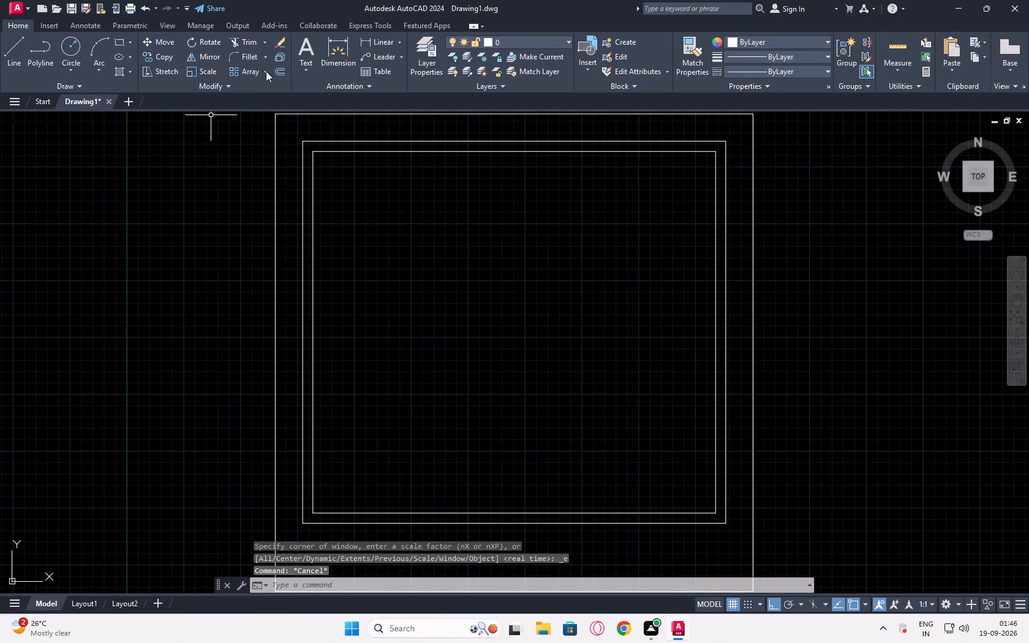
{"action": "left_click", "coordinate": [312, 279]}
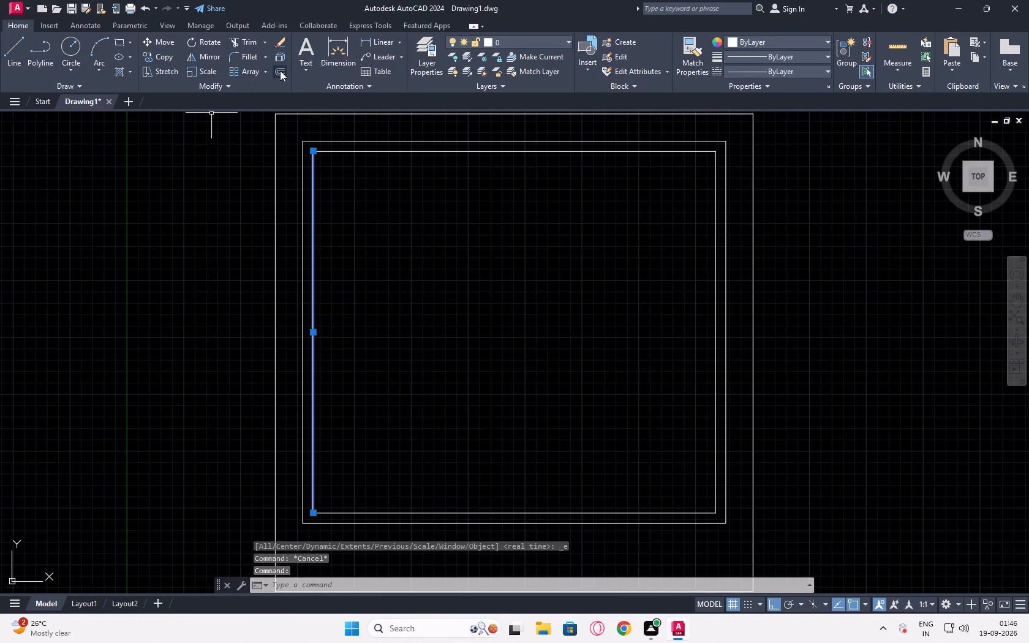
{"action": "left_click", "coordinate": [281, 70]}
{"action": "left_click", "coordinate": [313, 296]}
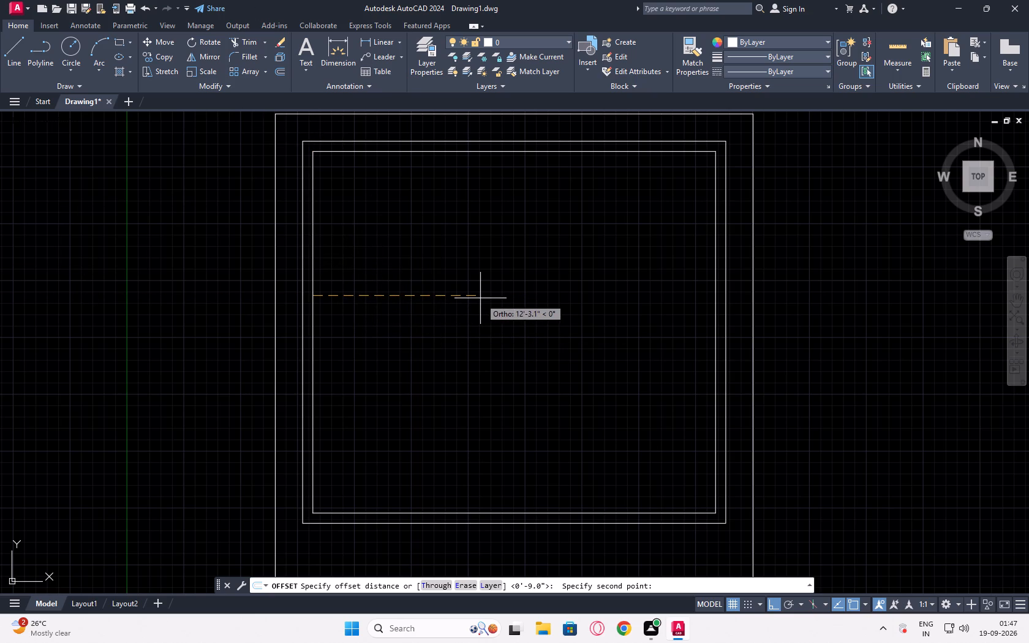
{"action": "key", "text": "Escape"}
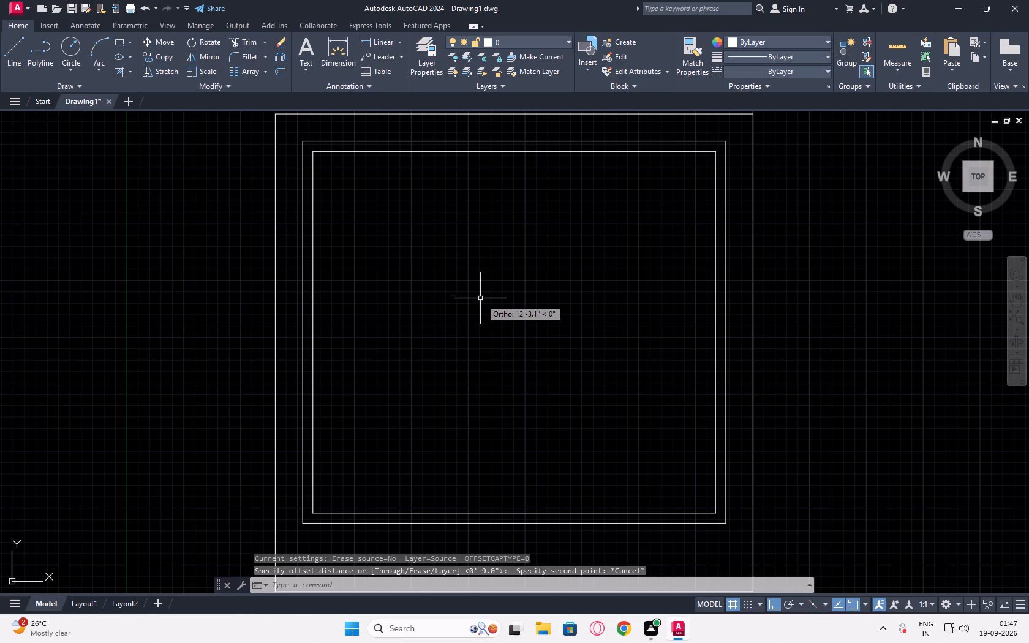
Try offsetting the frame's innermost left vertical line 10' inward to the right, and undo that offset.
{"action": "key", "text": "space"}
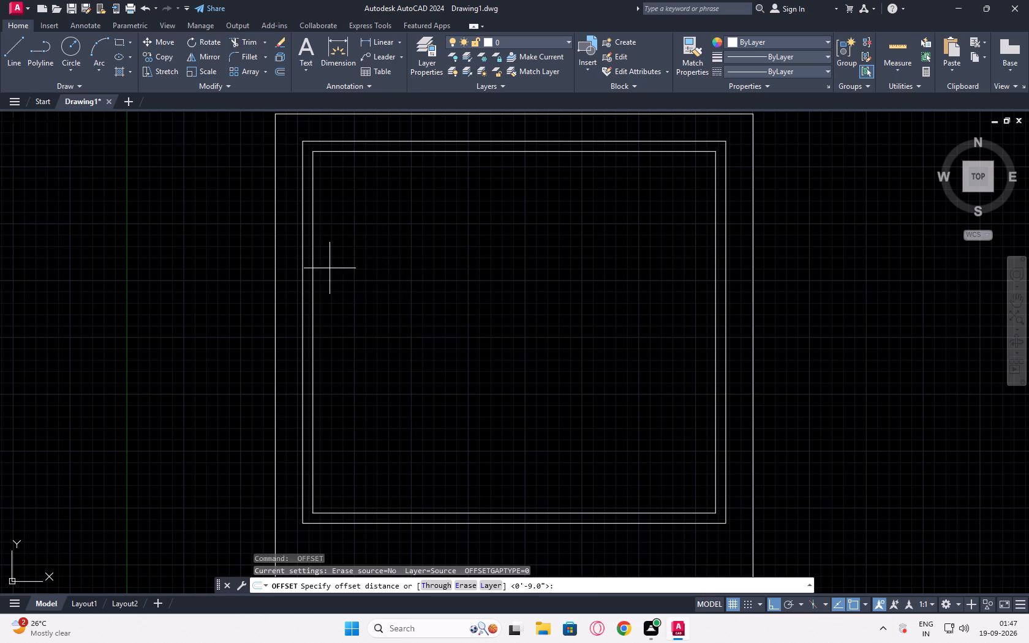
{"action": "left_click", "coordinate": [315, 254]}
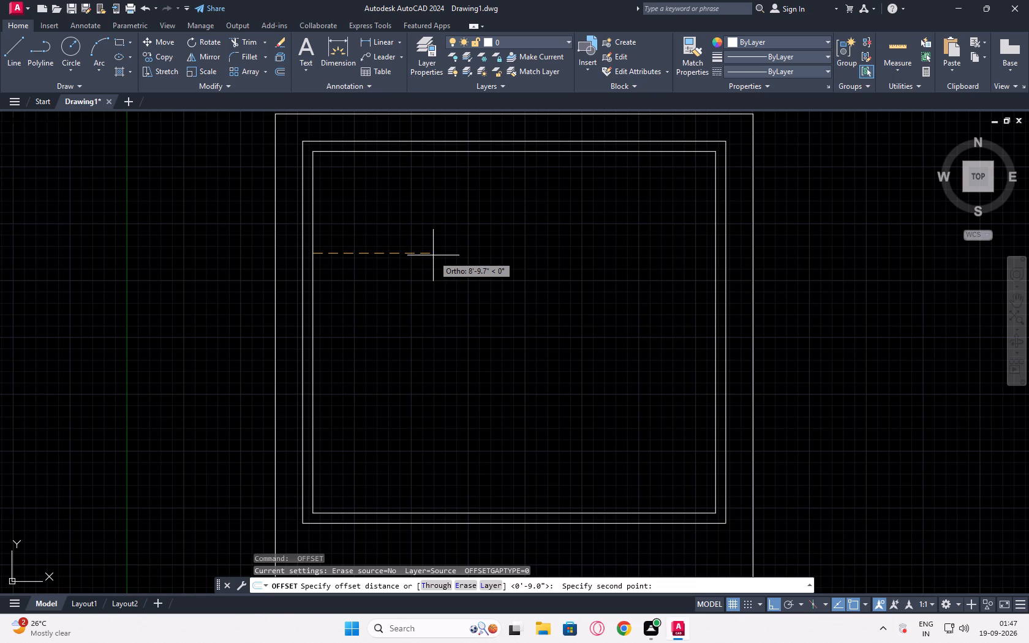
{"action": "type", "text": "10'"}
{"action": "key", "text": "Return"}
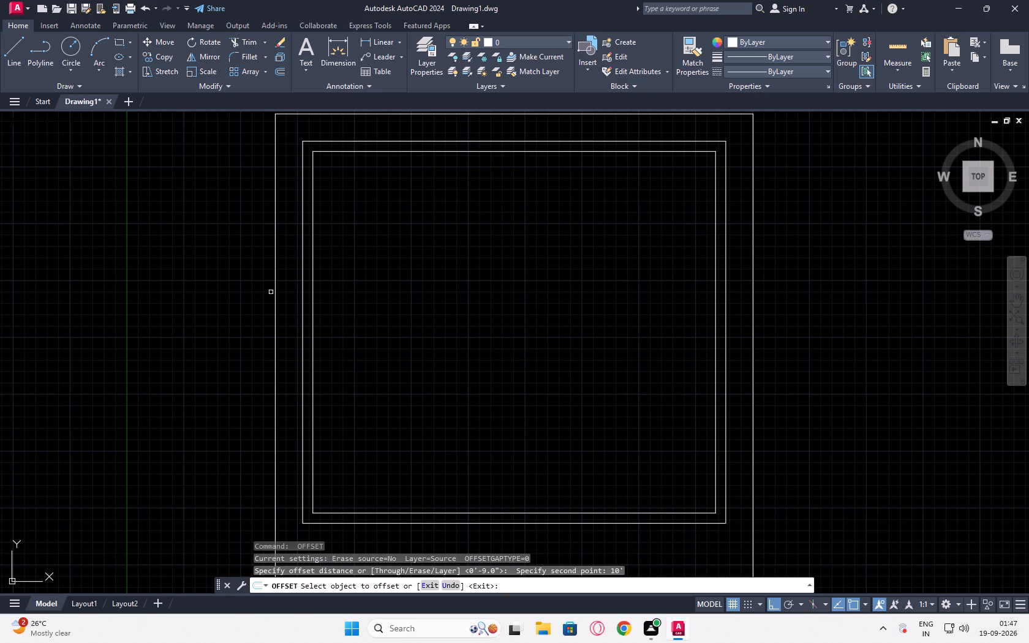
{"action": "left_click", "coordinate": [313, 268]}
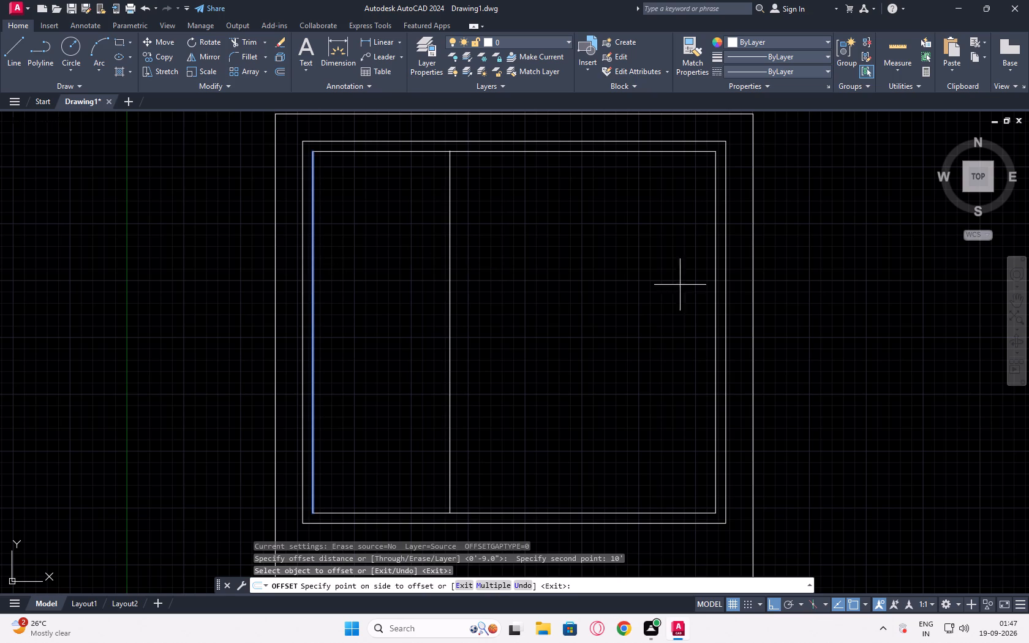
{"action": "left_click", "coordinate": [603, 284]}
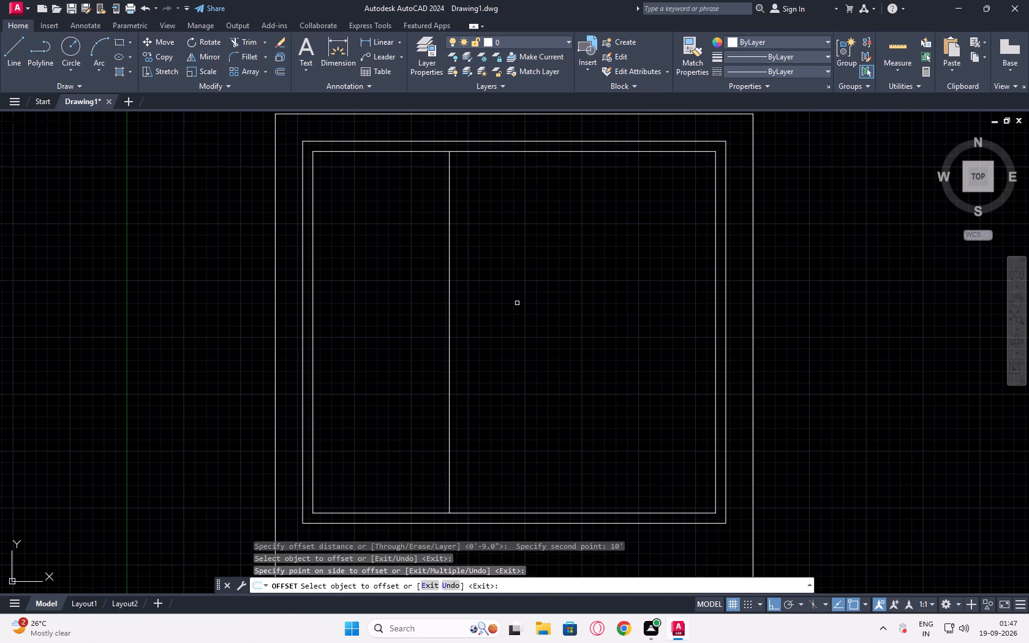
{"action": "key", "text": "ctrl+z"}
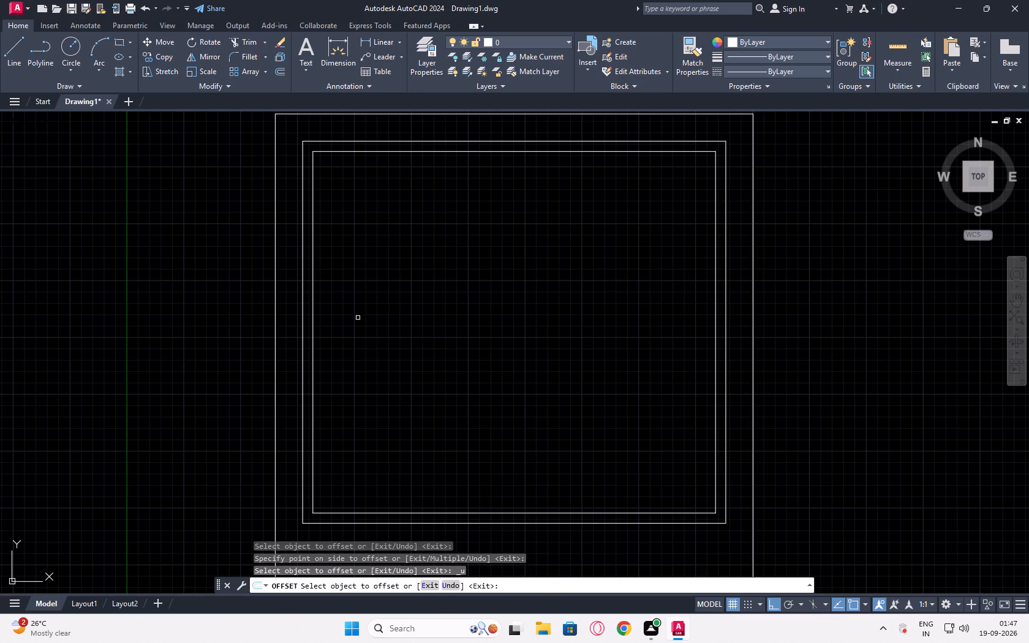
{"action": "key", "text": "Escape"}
Offset the frame's innermost left vertical line 4' inward to the right.
{"action": "key", "text": "space"}
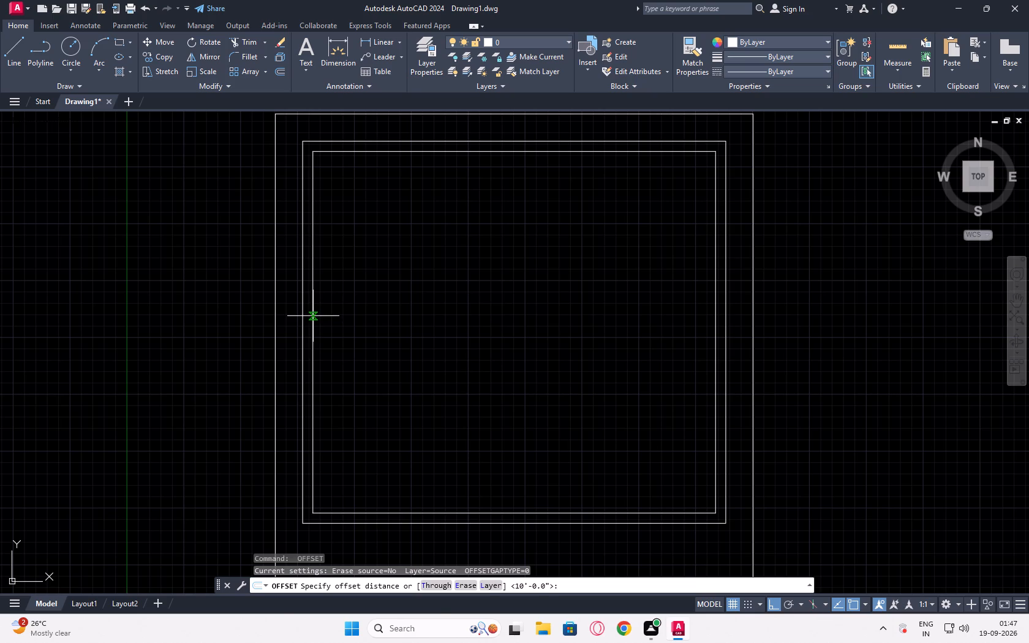
{"action": "left_click", "coordinate": [312, 314]}
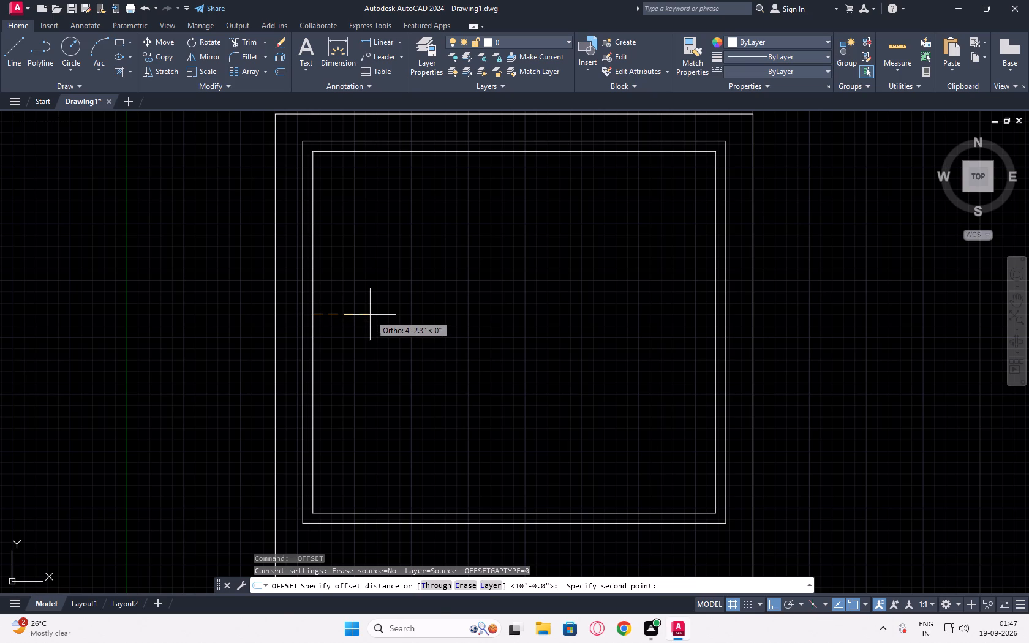
{"action": "type", "text": "4'"}
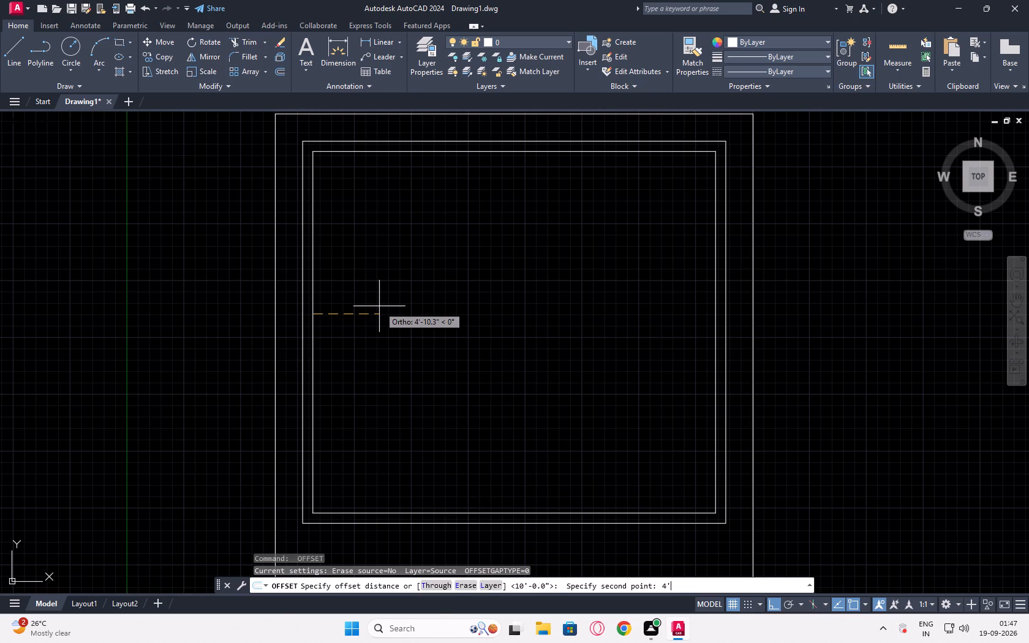
{"action": "key", "text": "Return"}
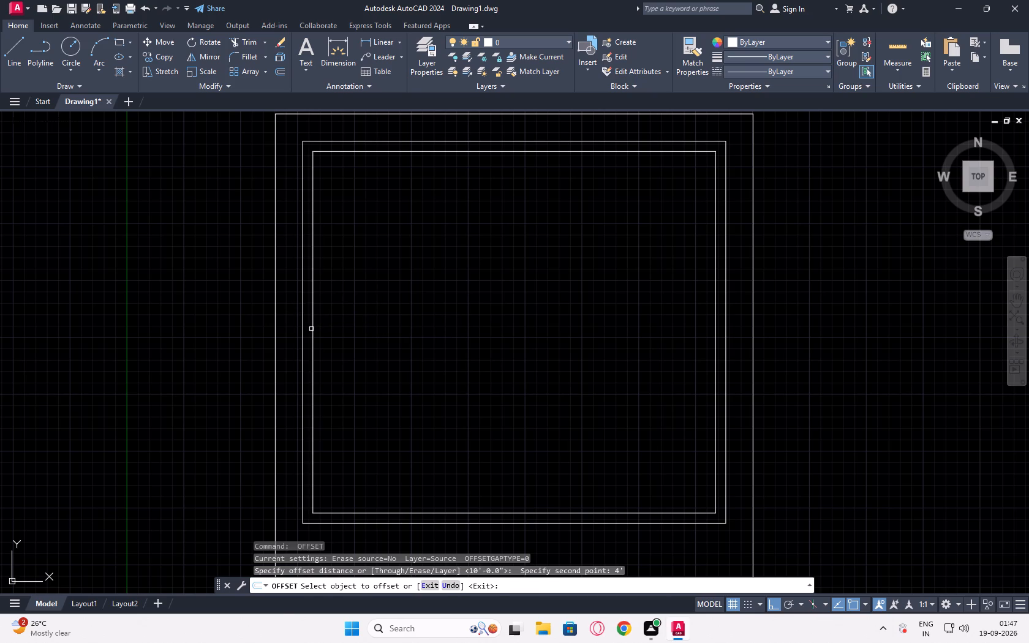
{"action": "left_click", "coordinate": [311, 329]}
{"action": "left_click", "coordinate": [414, 331]}
{"action": "key", "text": "Escape"}
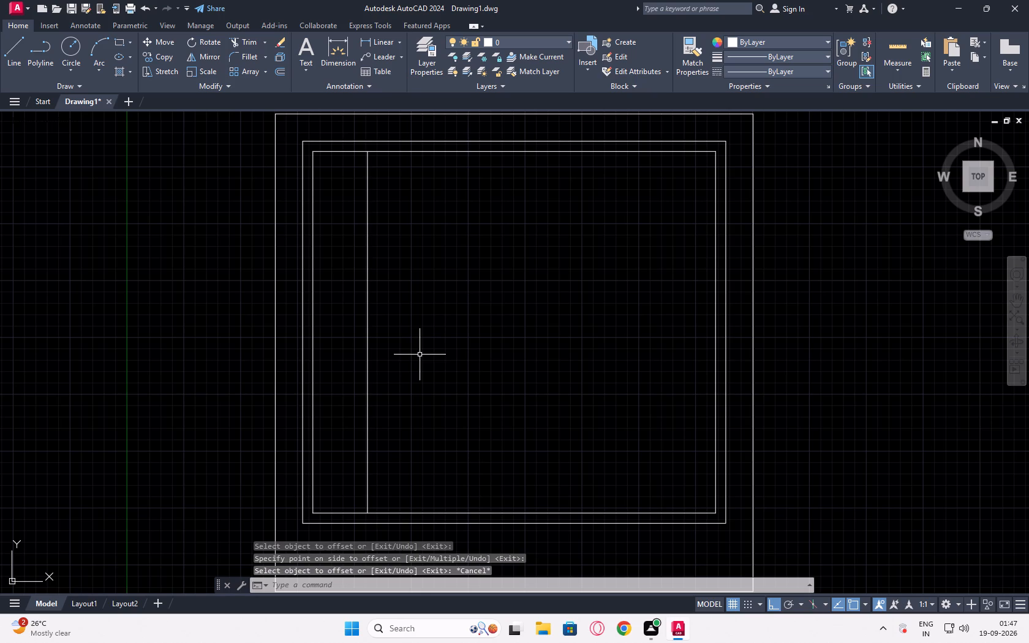
{"action": "key", "text": "Escape"}
Offset the vertical line 4' inside the frame's left side by 4.5" to the right, making a double-line partition.
{"action": "key", "text": "space"}
{"action": "left_click", "coordinate": [367, 352]}
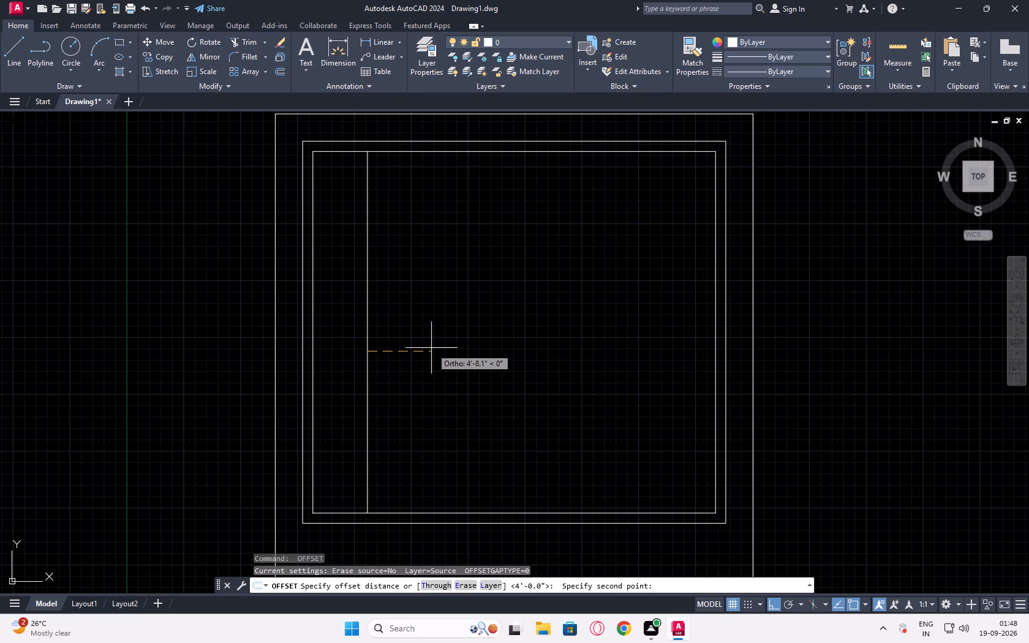
{"action": "type", "text": "4.5"}
{"action": "key", "text": "shift+quotedbl"}
{"action": "key", "text": "Return"}
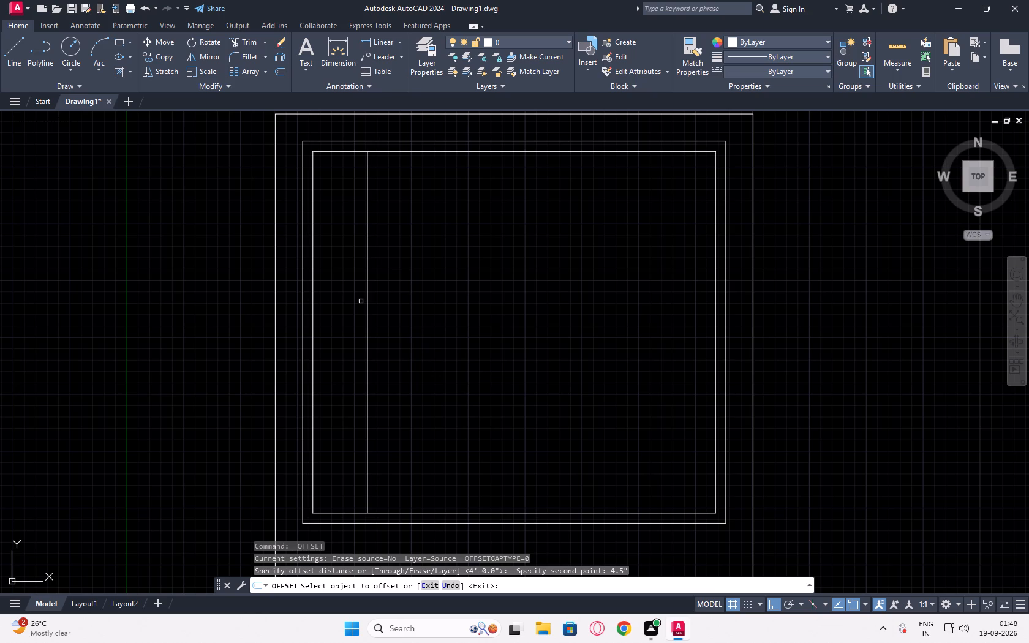
{"action": "left_click", "coordinate": [369, 315]}
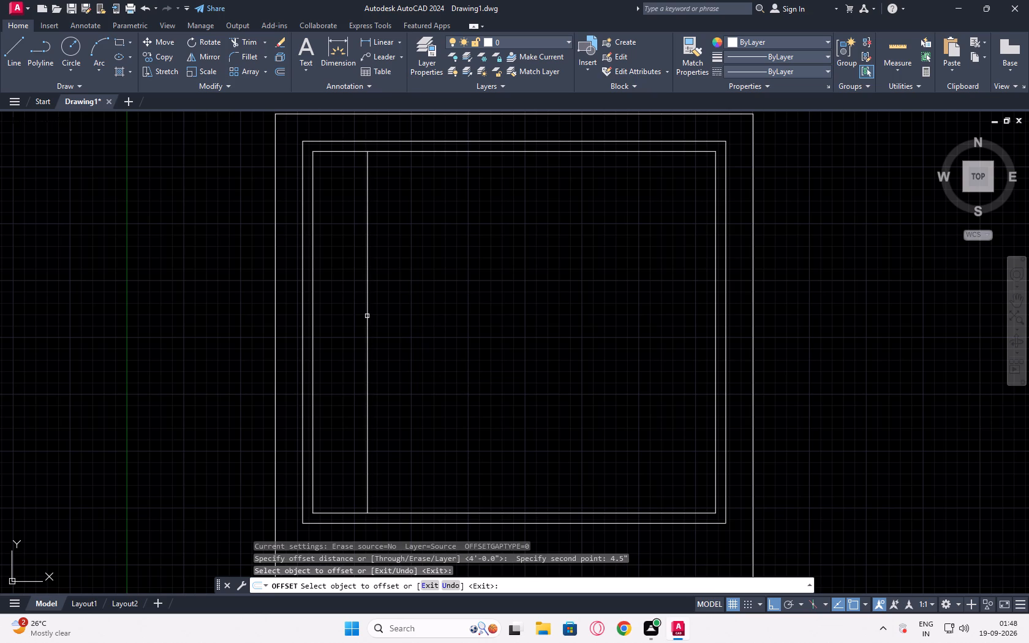
{"action": "left_click", "coordinate": [367, 316]}
{"action": "left_click", "coordinate": [461, 325]}
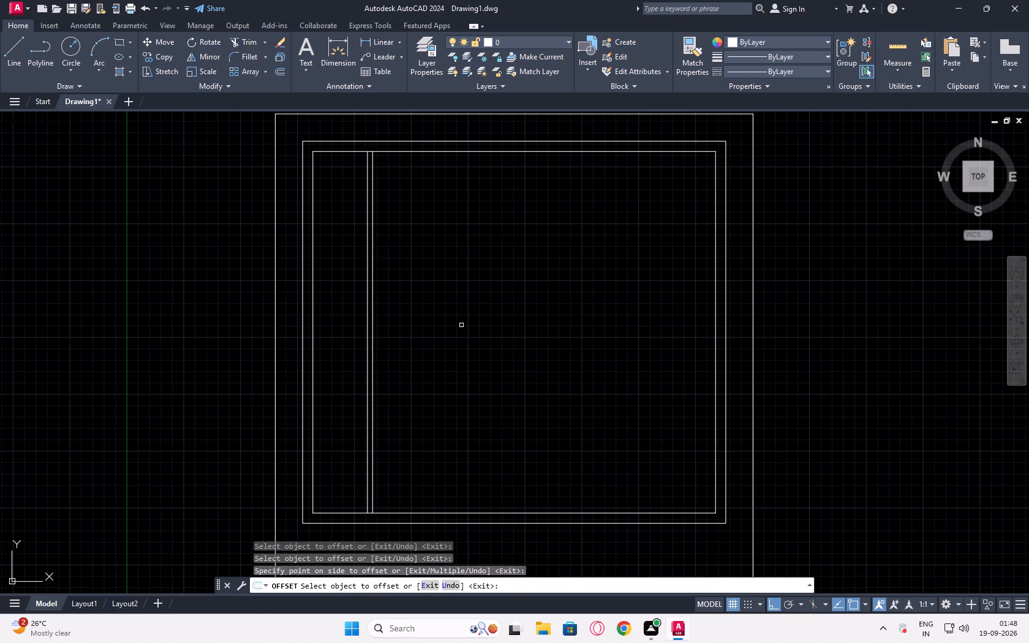
{"action": "key", "text": "Escape"}
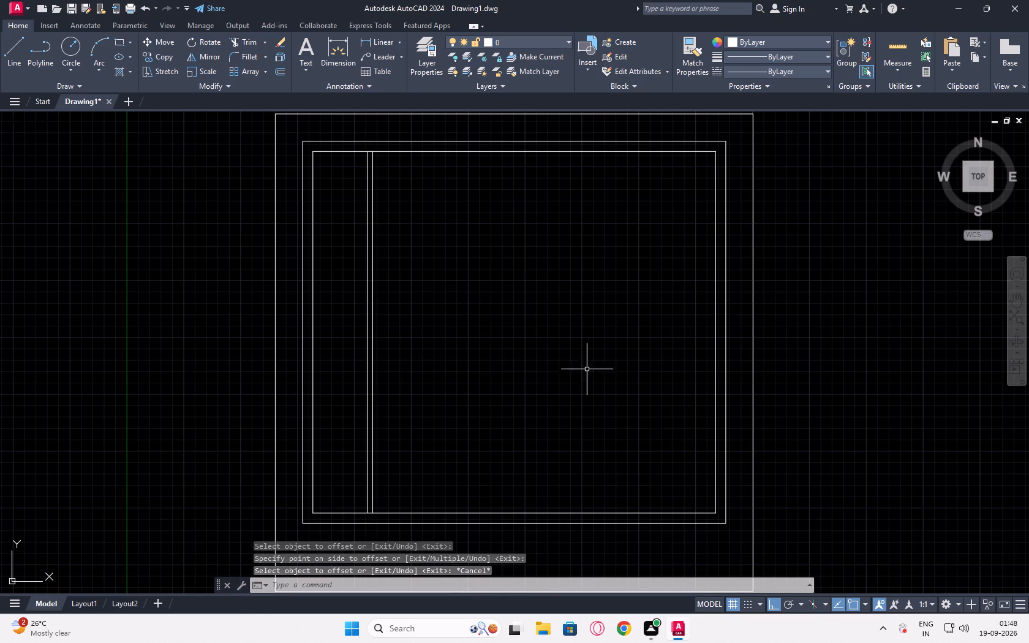
Offset the right-hand line of the double-line partition 10' to the right.
{"action": "key", "text": "space"}
{"action": "left_click", "coordinate": [374, 314]}
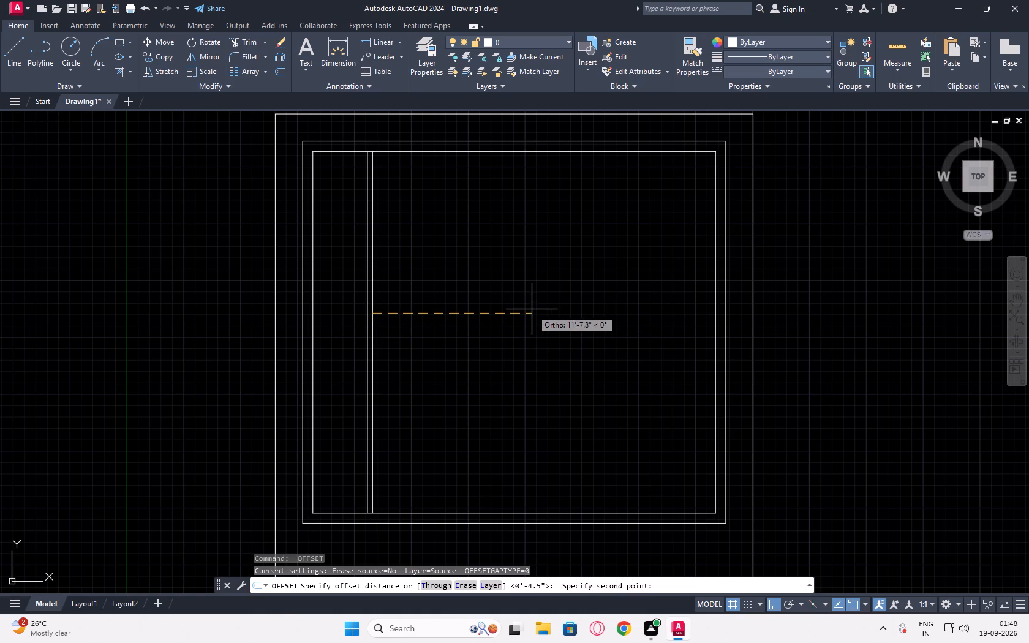
{"action": "type", "text": "10"}
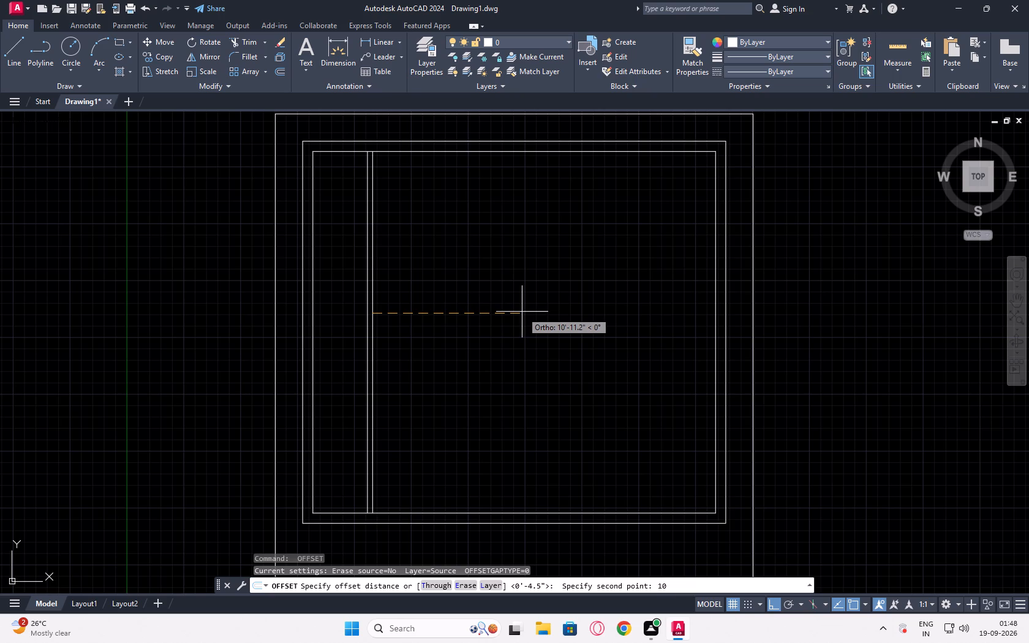
{"action": "key", "text": "apostrophe"}
{"action": "key", "text": "Return"}
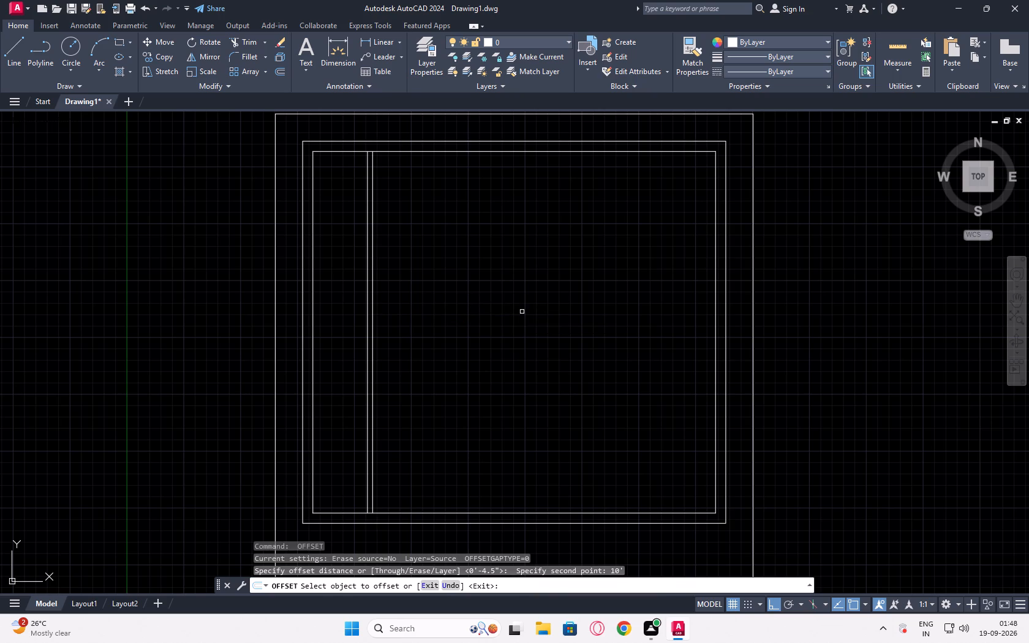
{"action": "left_click", "coordinate": [372, 290]}
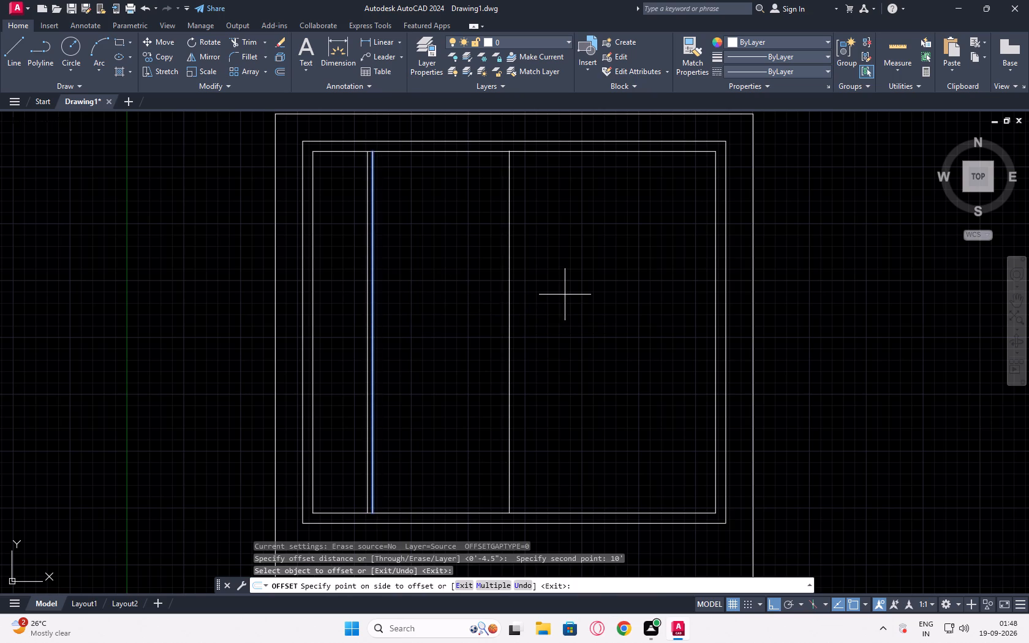
{"action": "left_click", "coordinate": [565, 295]}
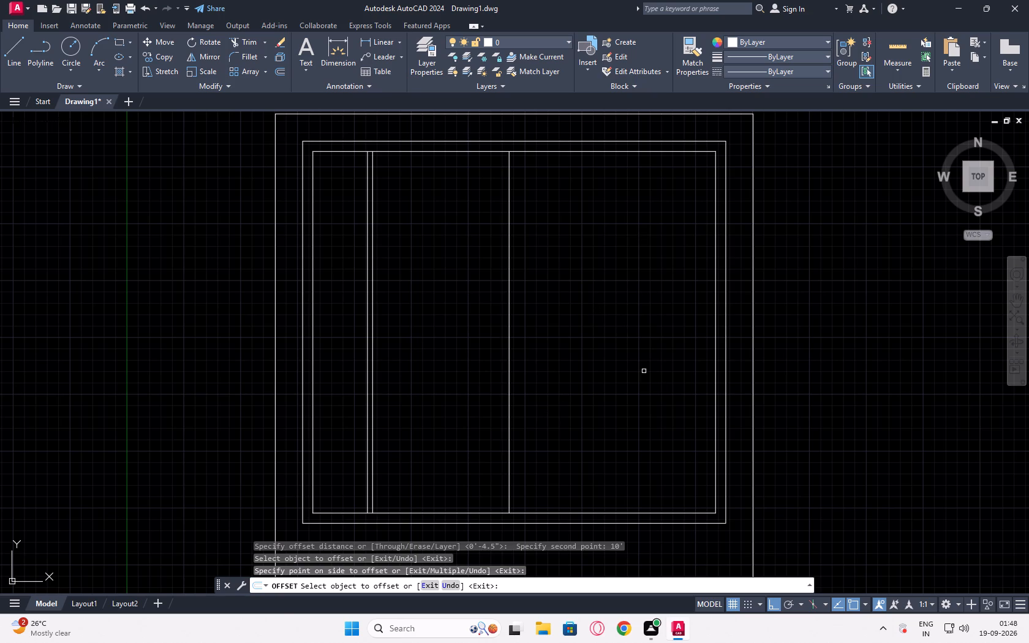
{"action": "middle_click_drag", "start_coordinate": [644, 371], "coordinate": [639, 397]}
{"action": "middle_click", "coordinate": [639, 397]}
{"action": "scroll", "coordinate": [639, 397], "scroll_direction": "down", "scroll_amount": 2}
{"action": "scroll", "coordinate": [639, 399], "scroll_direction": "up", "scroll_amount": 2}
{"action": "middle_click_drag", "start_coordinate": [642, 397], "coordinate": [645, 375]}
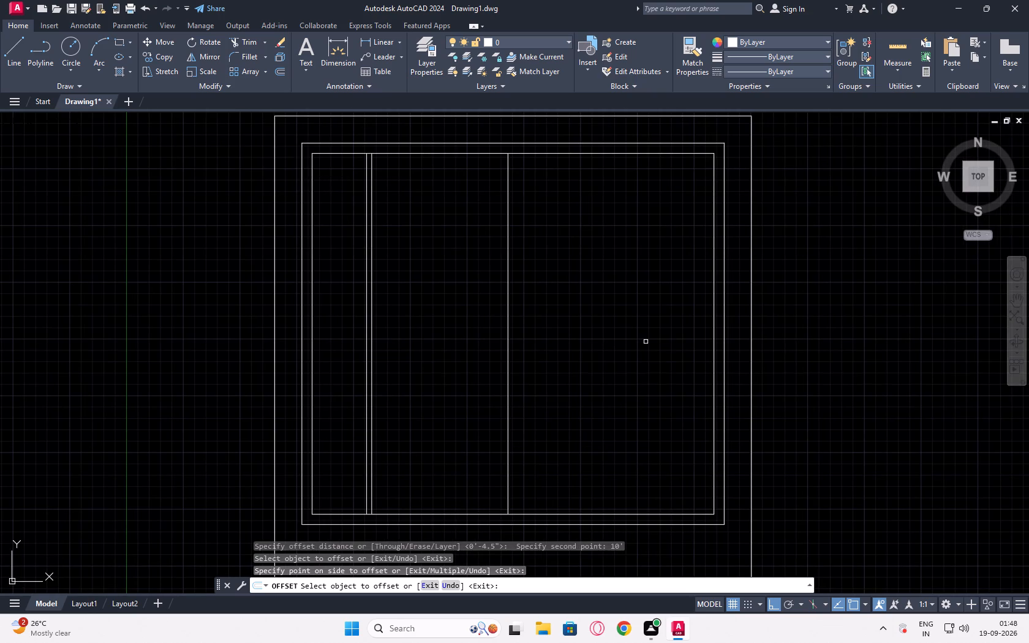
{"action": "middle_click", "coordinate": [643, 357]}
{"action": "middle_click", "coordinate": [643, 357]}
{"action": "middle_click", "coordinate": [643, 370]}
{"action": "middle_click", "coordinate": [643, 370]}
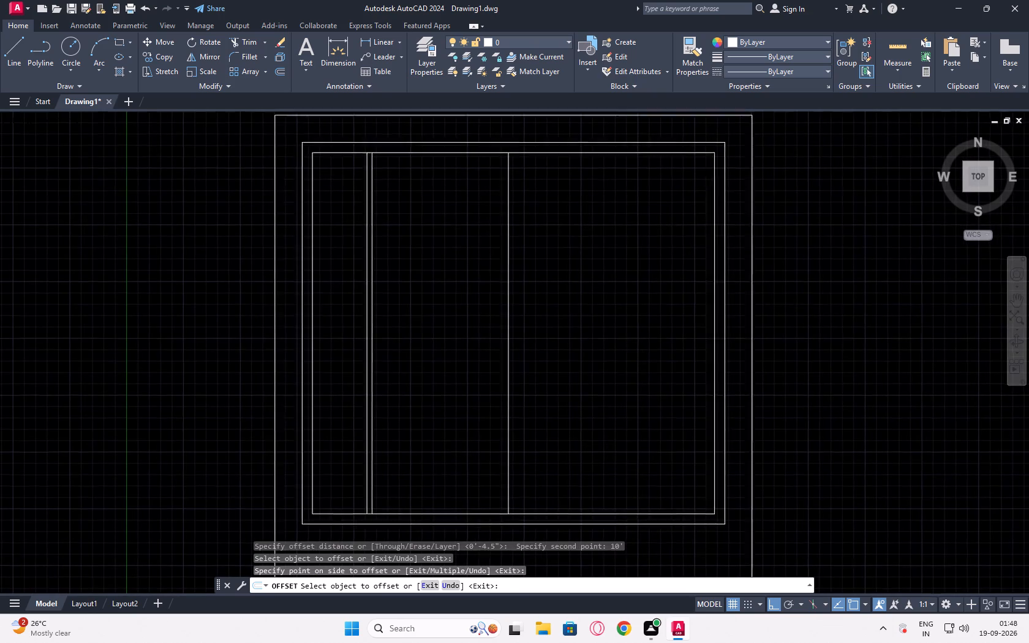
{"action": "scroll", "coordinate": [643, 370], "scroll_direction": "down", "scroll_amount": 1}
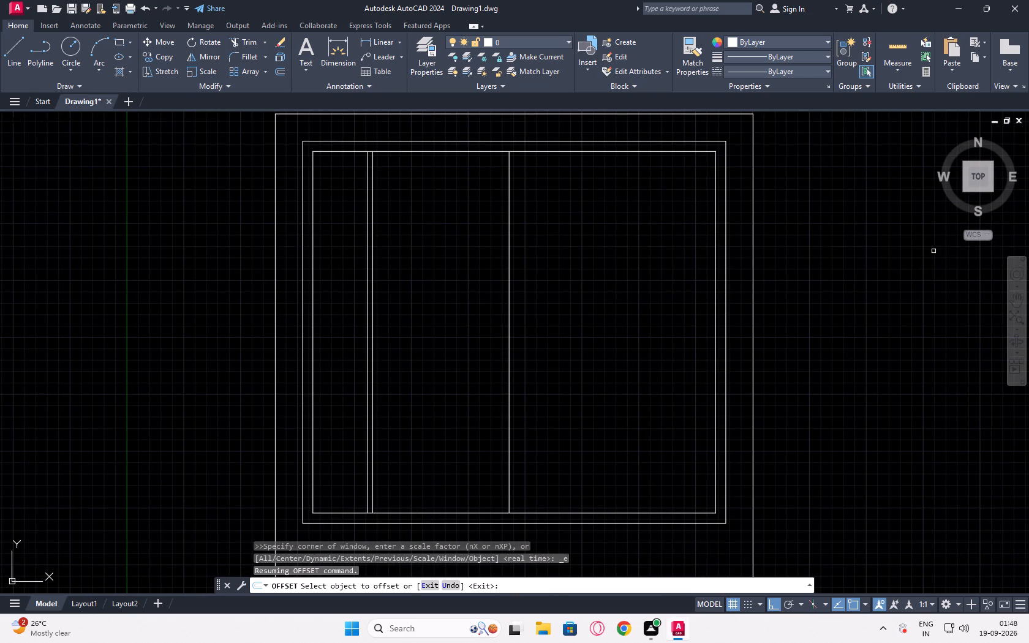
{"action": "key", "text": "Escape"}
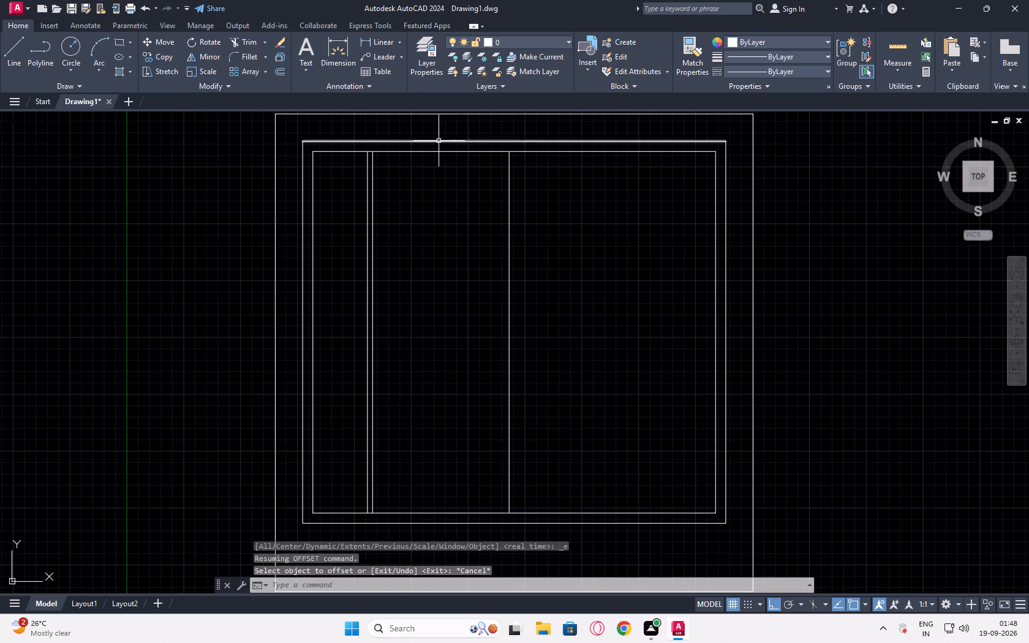
Offset the frame's innermost top horizontal line 10' downward into the interior.
{"action": "left_click", "coordinate": [443, 150]}
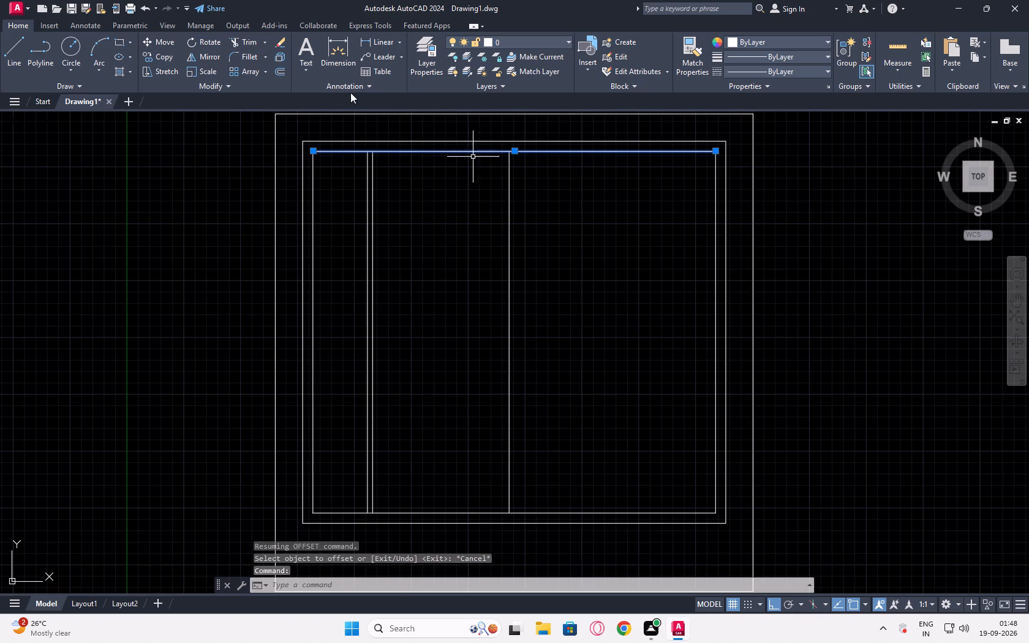
{"action": "left_click", "coordinate": [280, 69]}
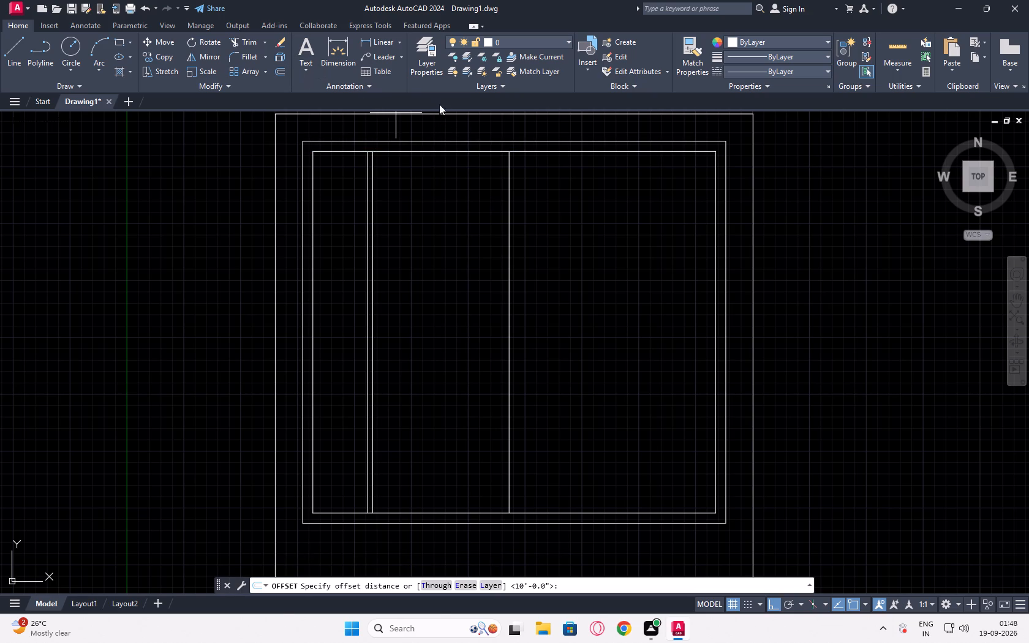
{"action": "left_click", "coordinate": [436, 151]}
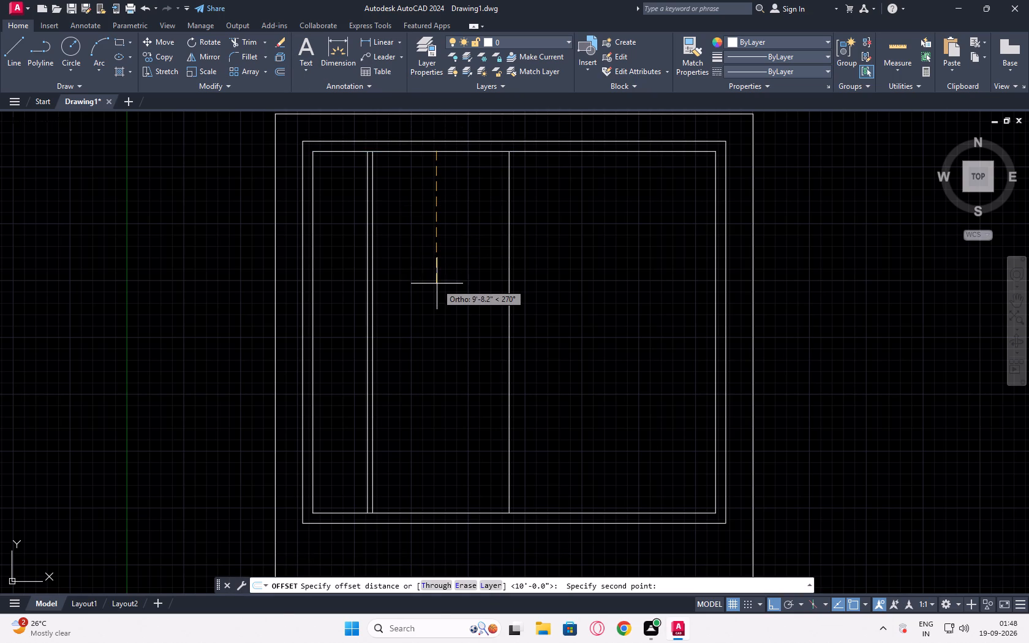
{"action": "type", "text": "10'"}
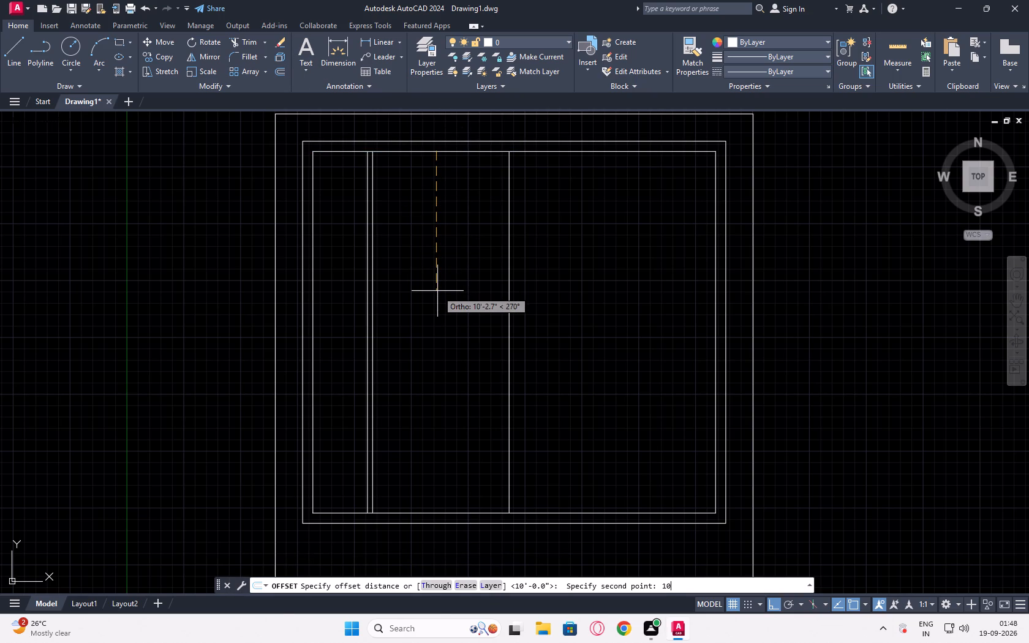
{"action": "key", "text": "Return"}
{"action": "left_click", "coordinate": [437, 291]}
{"action": "left_click_drag", "start_coordinate": [450, 395], "coordinate": [450, 402]}
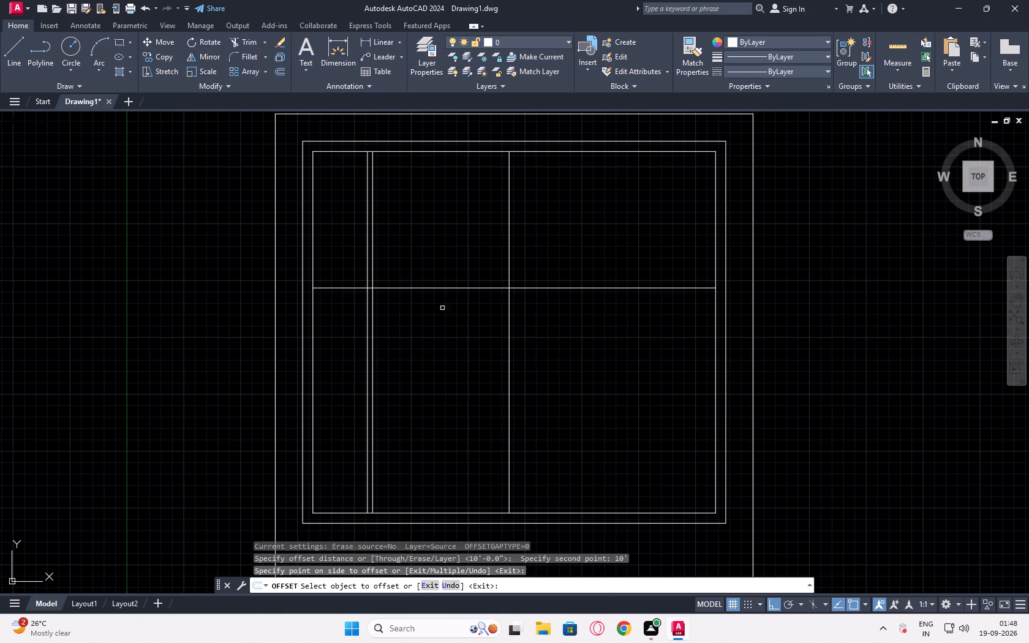
Offset the interior horizontal line 10' below the frame's top by 4.5" downward, making a double-line partition.
{"action": "key", "text": "Escape"}
{"action": "key", "text": "space"}
{"action": "left_click", "coordinate": [441, 288]}
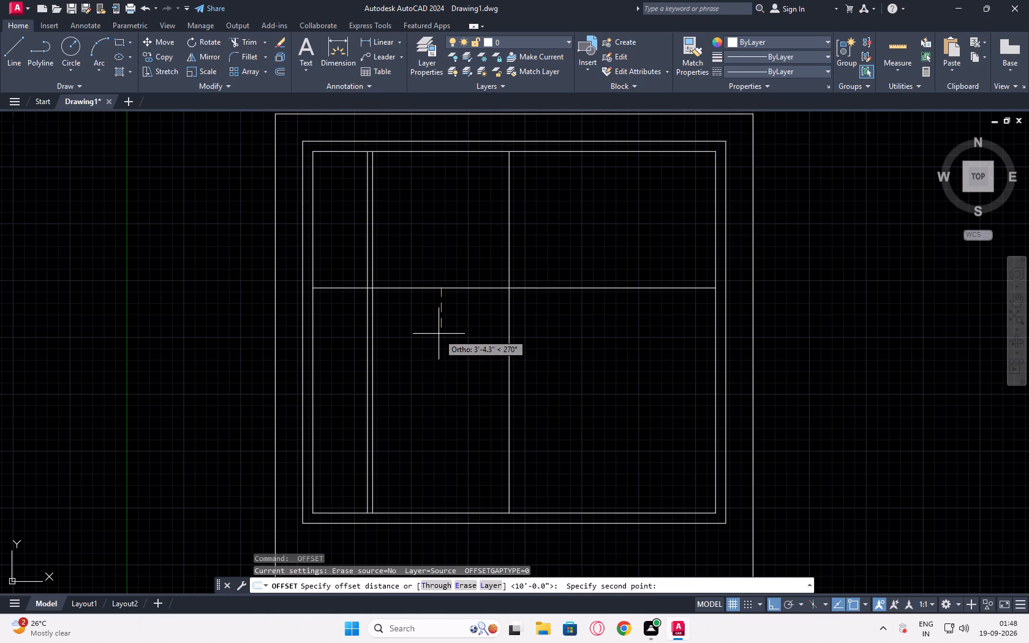
{"action": "type", "text": "4.5"}
{"action": "key", "text": "shift+quotedbl"}
{"action": "key", "text": "Return"}
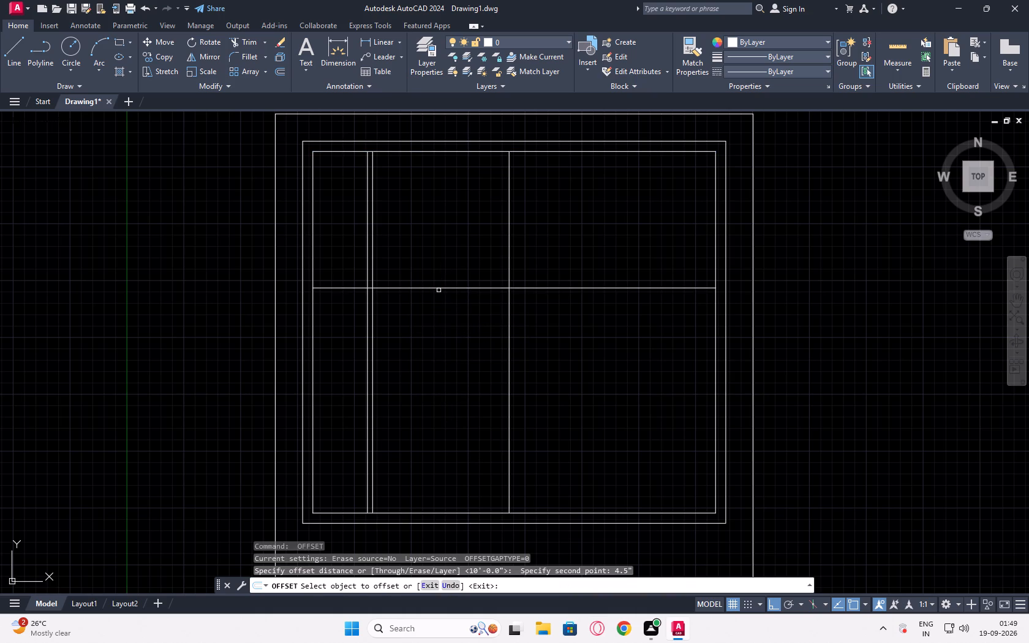
{"action": "left_click", "coordinate": [438, 289]}
{"action": "left_click", "coordinate": [443, 355]}
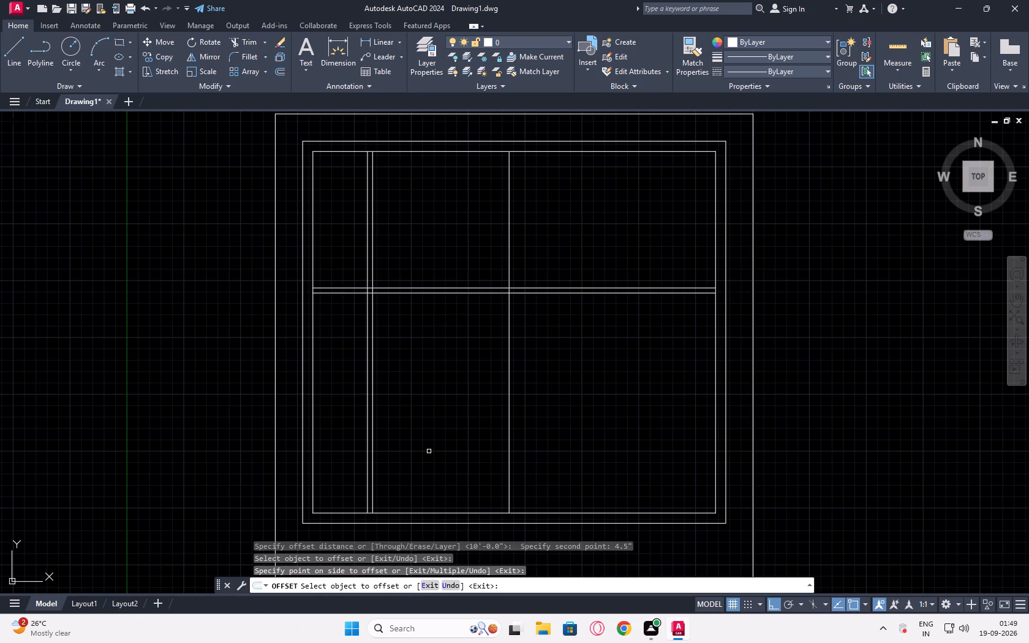
{"action": "key", "text": "space"}
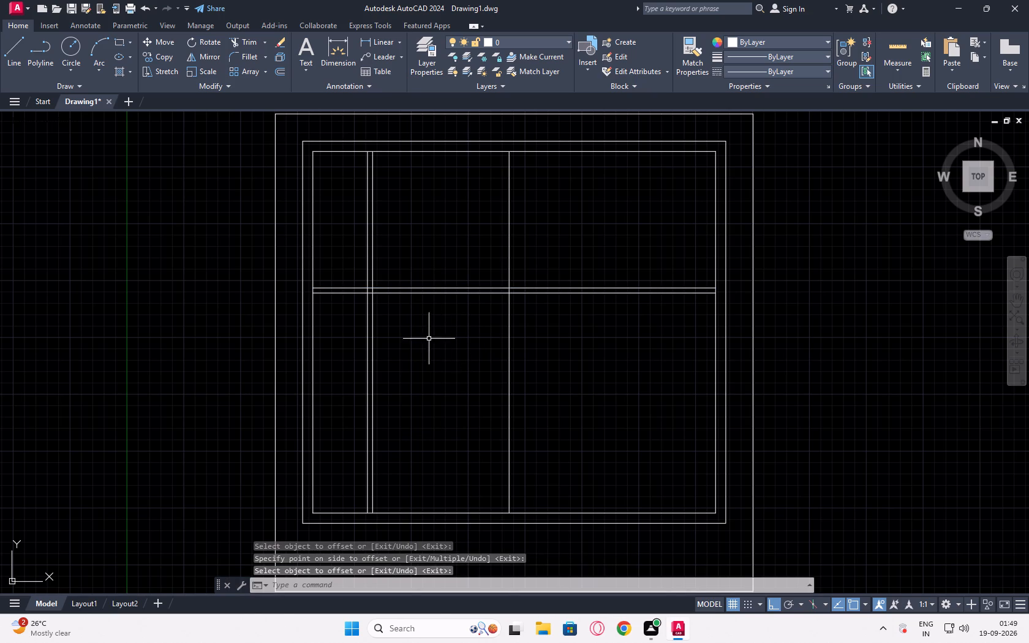
Offset the lower line of the horizontal double-line partition 10' downward.
{"action": "key", "text": "space"}
{"action": "left_click", "coordinate": [447, 294]}
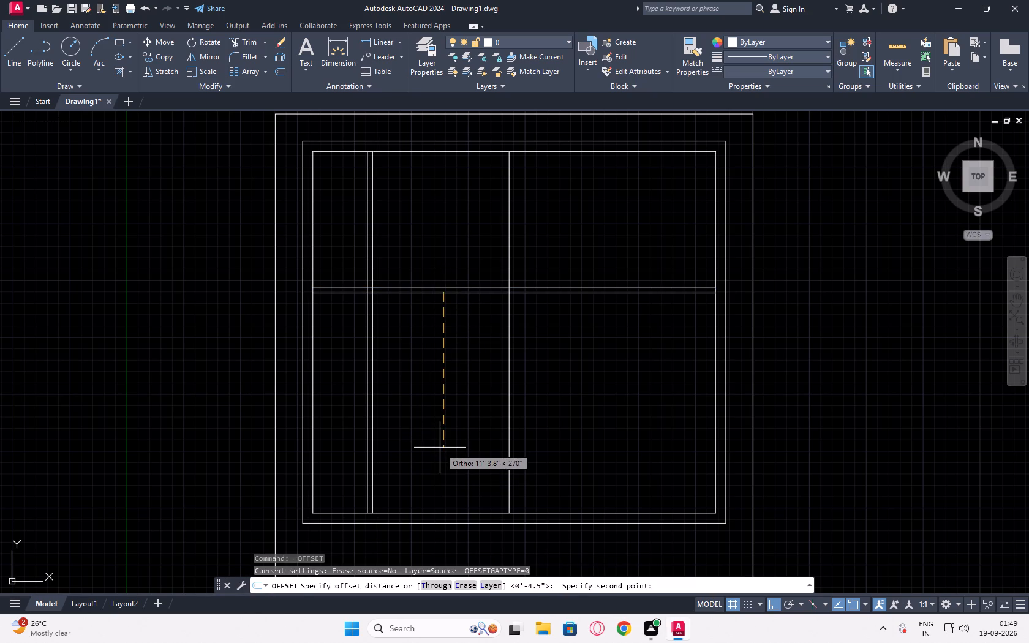
{"action": "type", "text": "10'"}
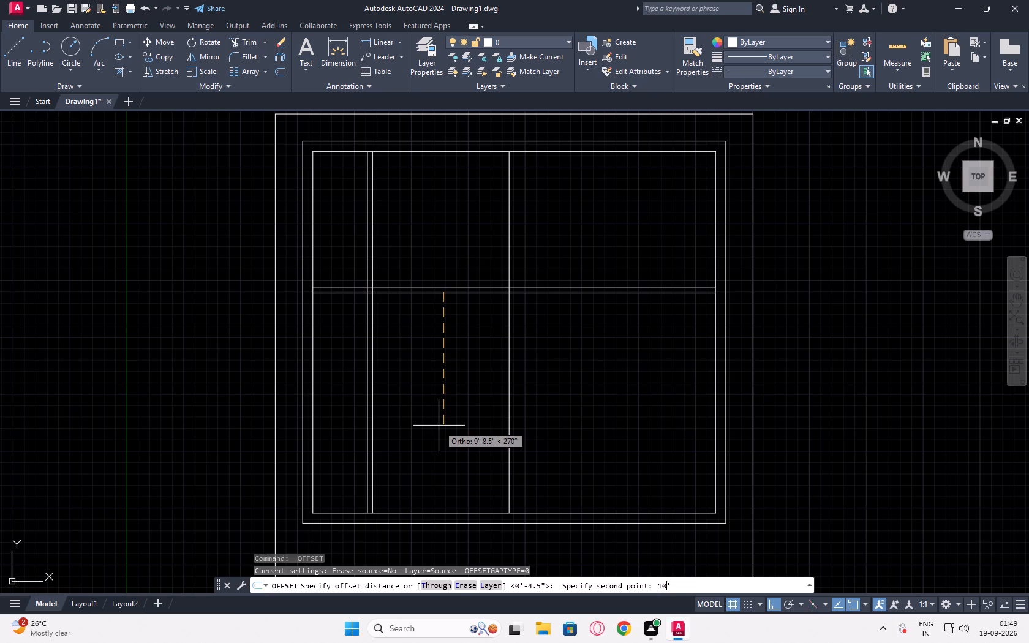
{"action": "key", "text": "Return"}
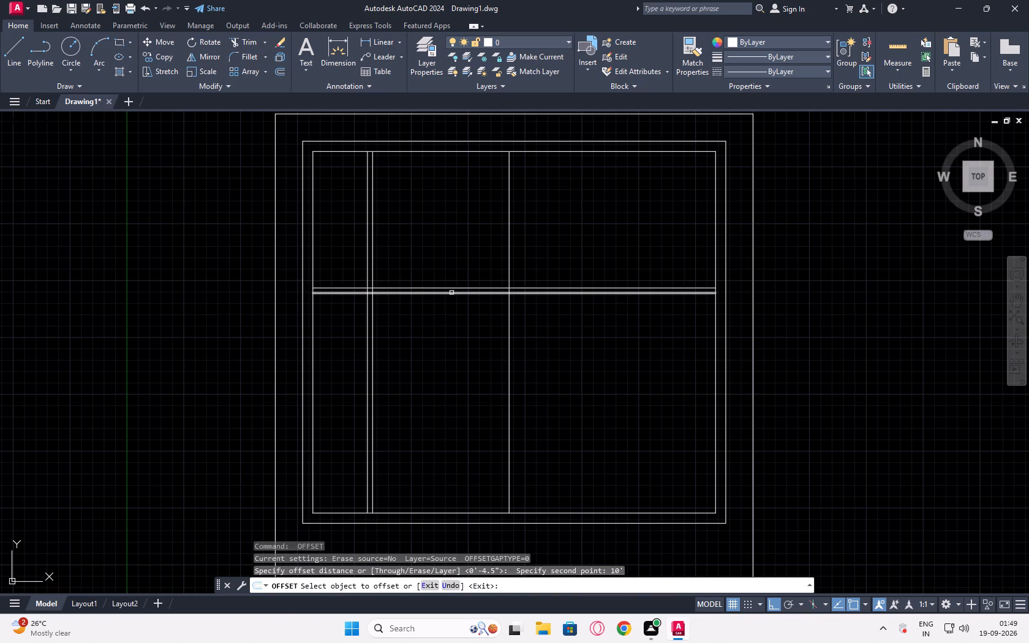
{"action": "left_click", "coordinate": [451, 293]}
{"action": "left_click", "coordinate": [466, 502]}
{"action": "key", "text": "Escape"}
Offset the lowest interior horizontal line by 4.5" downward, making a second horizontal double-line partition.
{"action": "key", "text": "space"}
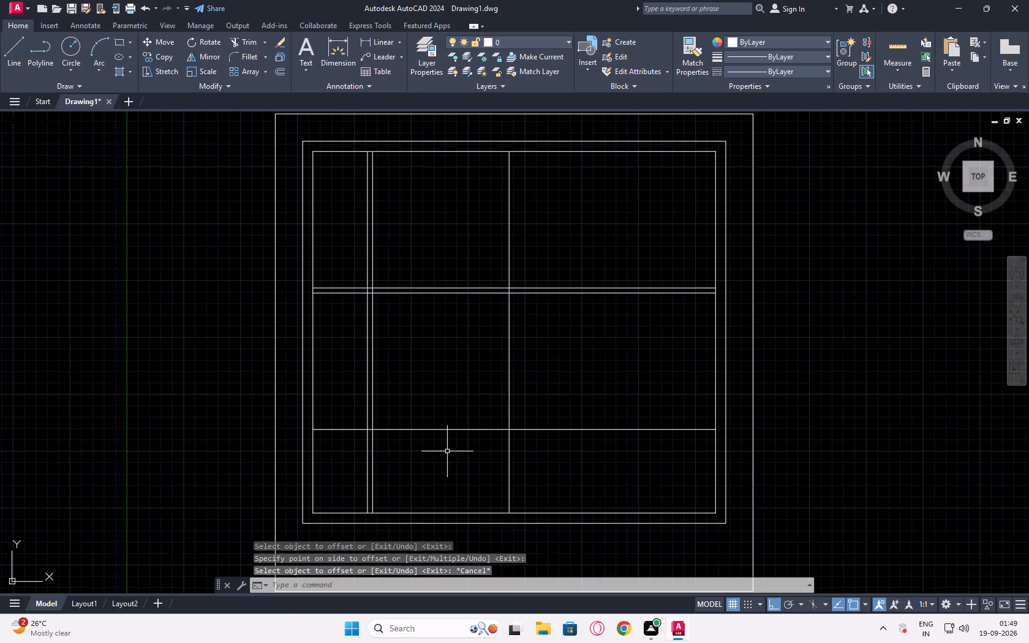
{"action": "left_click", "coordinate": [442, 429]}
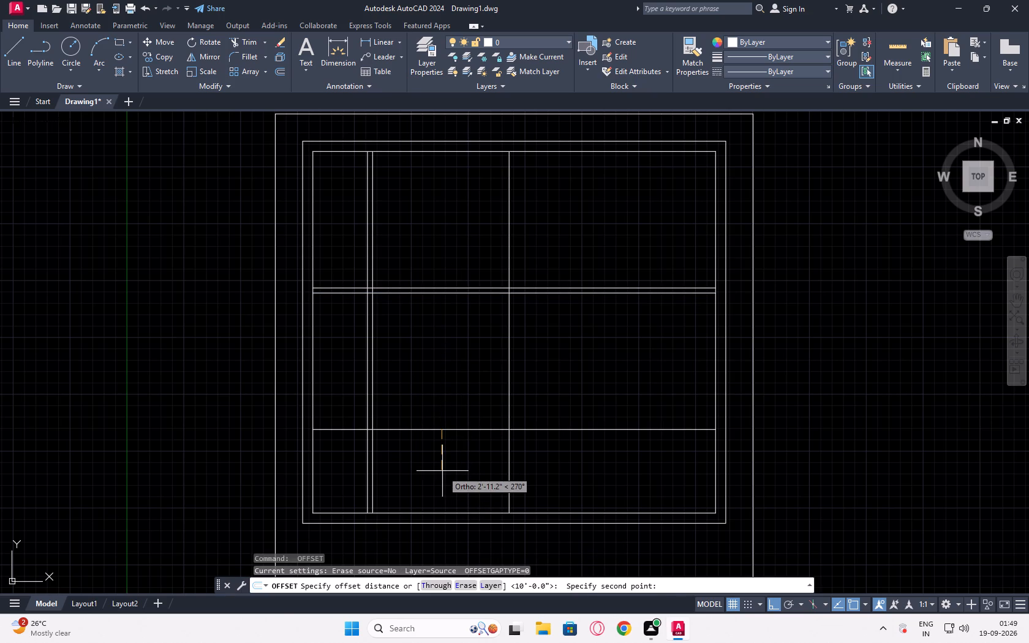
{"action": "type", "text": "4.5\""}
{"action": "key", "text": "Return"}
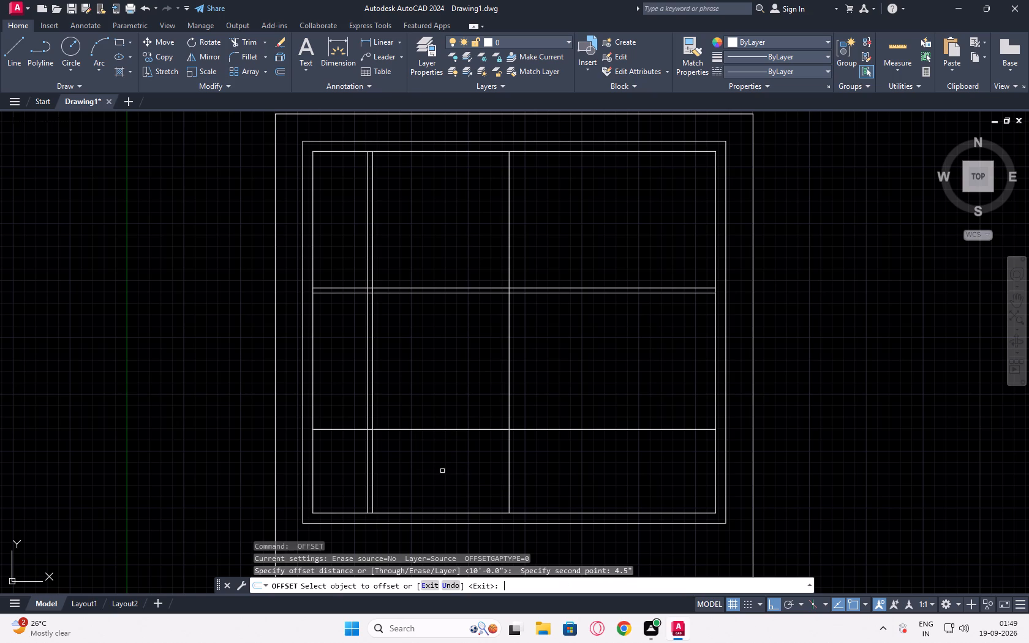
{"action": "left_click", "coordinate": [441, 430]}
{"action": "left_click", "coordinate": [443, 505]}
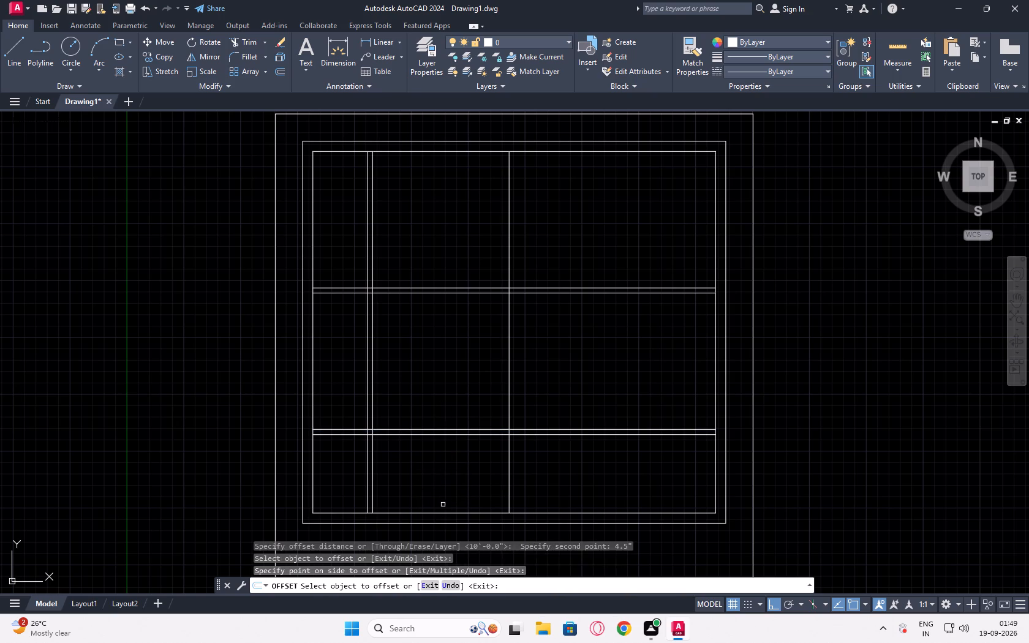
Offset the single interior vertical line by 4.5" to the right, making a second vertical double-line partition.
{"action": "middle_click_drag", "start_coordinate": [450, 472], "coordinate": [428, 438]}
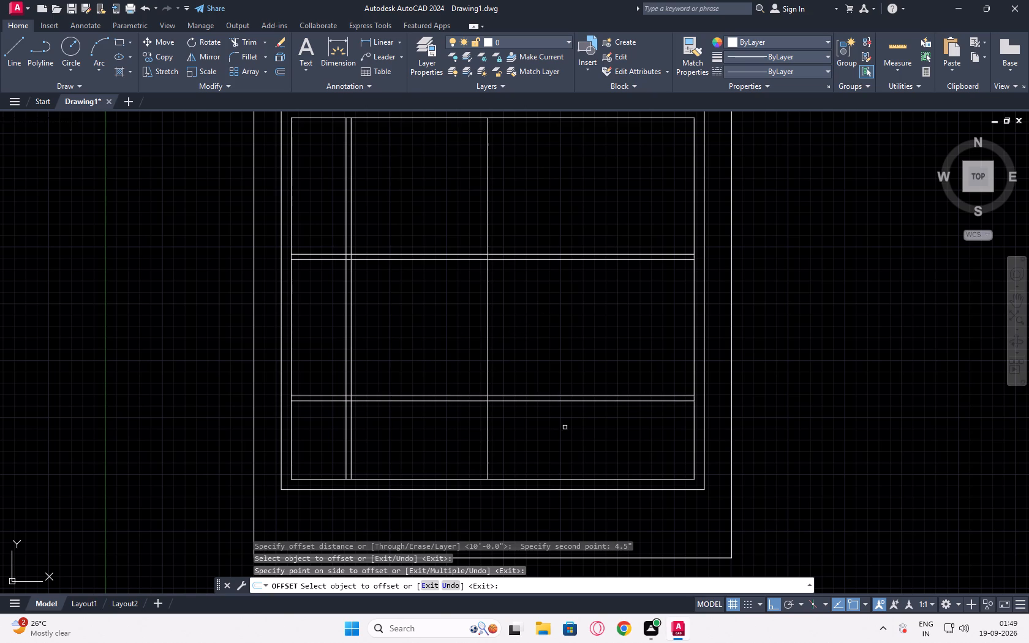
{"action": "left_click", "coordinate": [527, 447]}
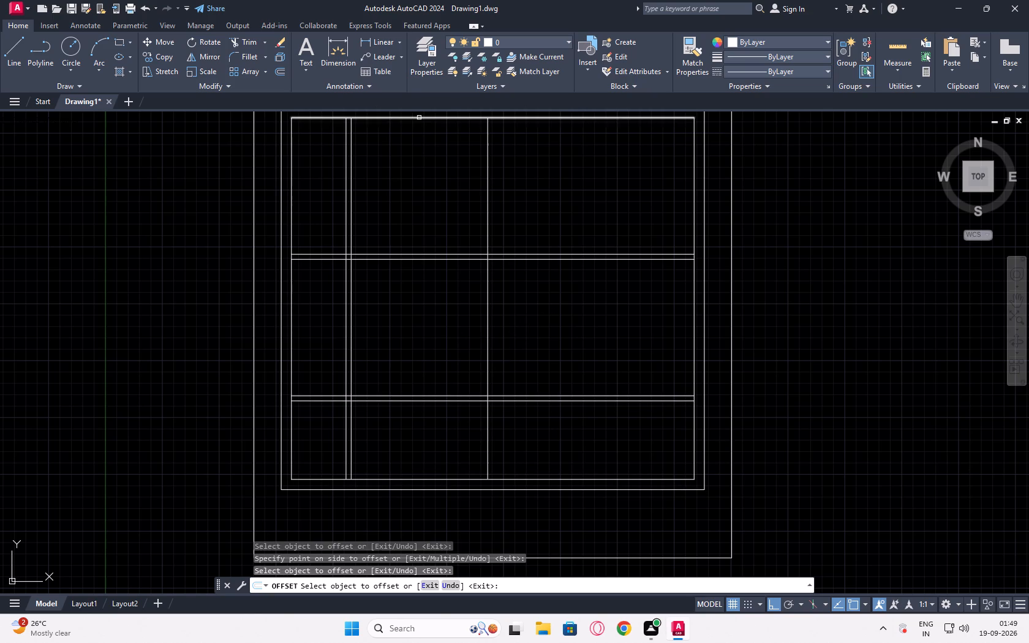
{"action": "left_click", "coordinate": [488, 211]}
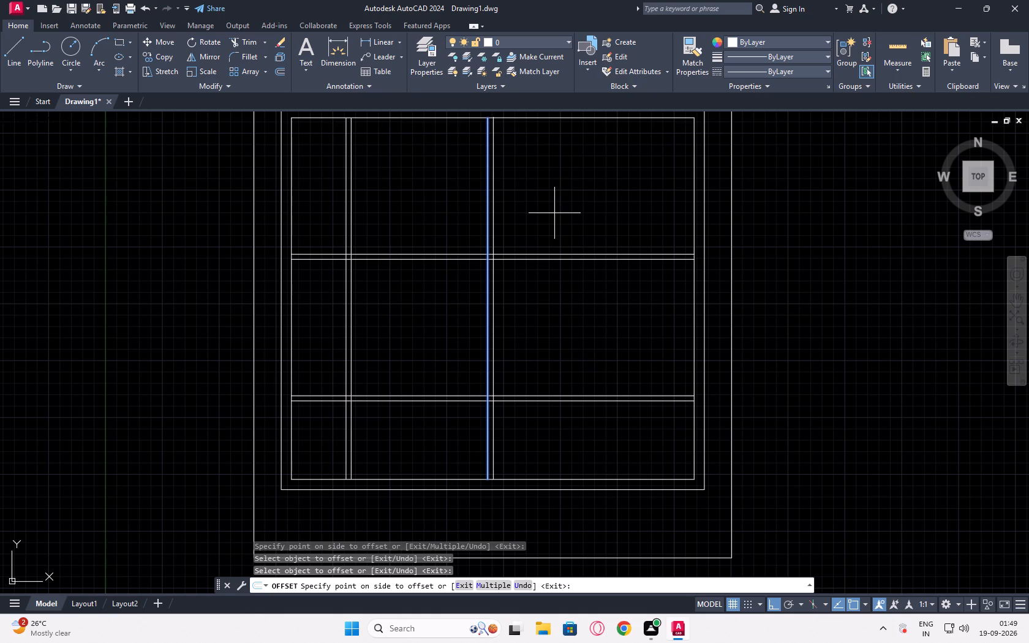
{"action": "left_click_drag", "start_coordinate": [573, 216], "coordinate": [616, 222]}
{"action": "key", "text": "Escape"}
Trim away both horizontal partitions' lines between the second vertical partition and the frame's right side.
{"action": "left_click_drag", "start_coordinate": [244, 40], "coordinate": [249, 46]}
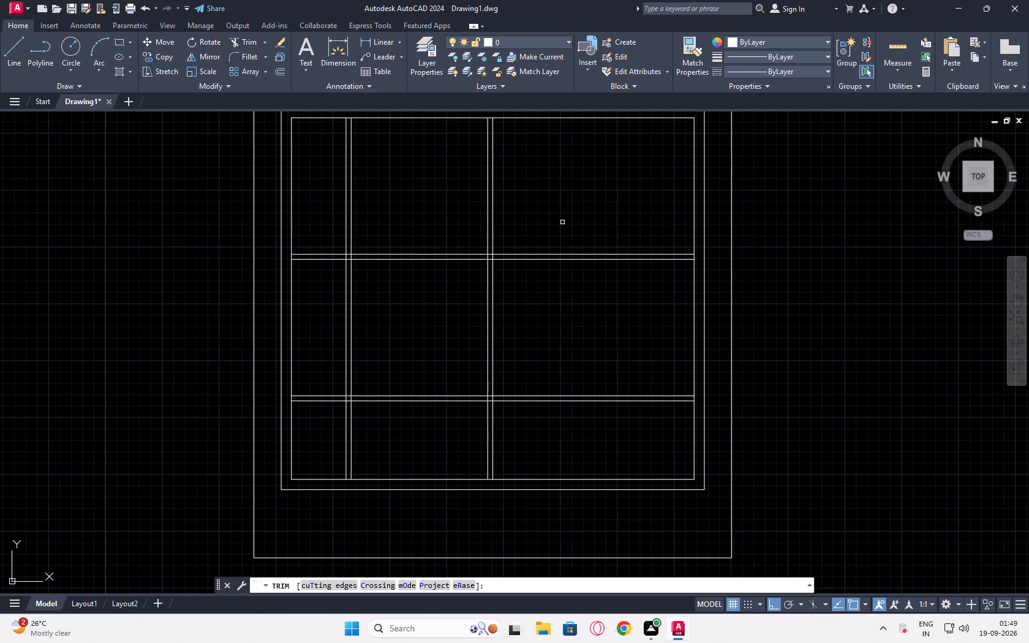
{"action": "left_click_drag", "start_coordinate": [580, 215], "coordinate": [586, 407]}
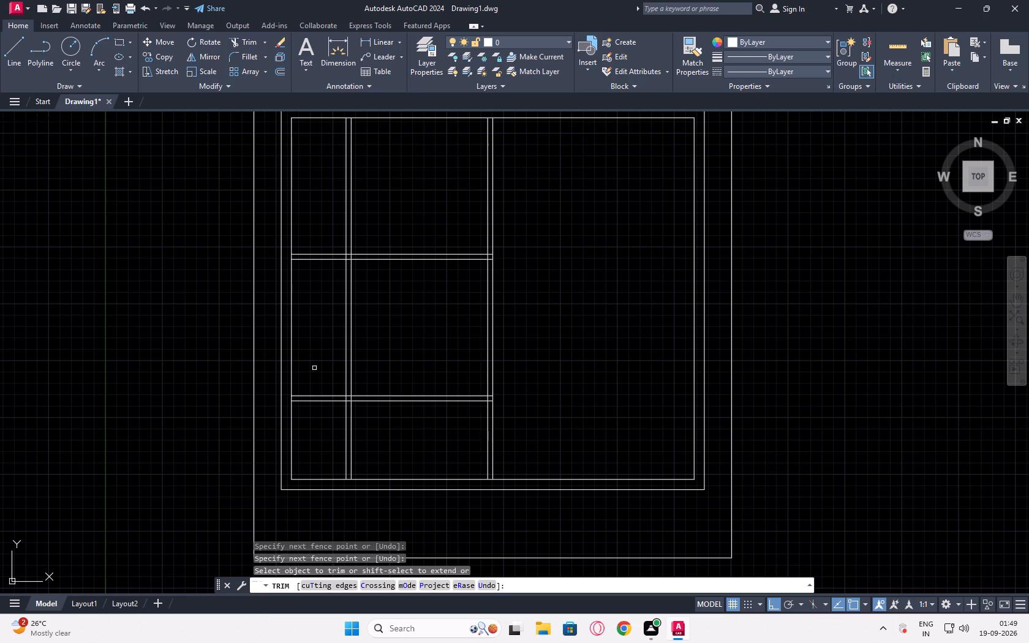
Trim away both horizontal partitions' lines between the frame's left side and the first vertical partition.
{"action": "left_click", "coordinate": [322, 441]}
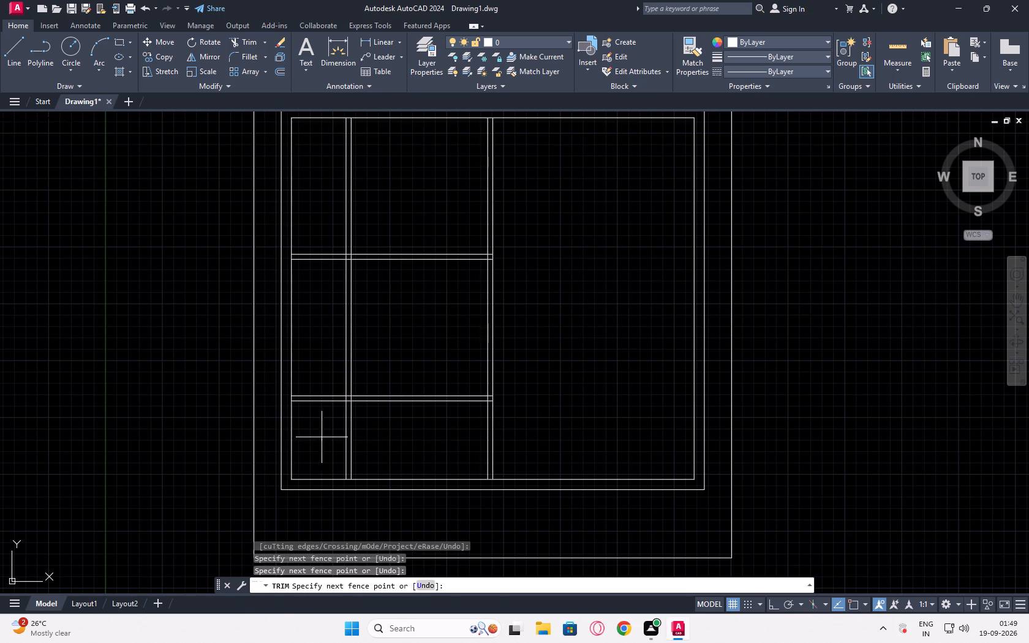
{"action": "key", "text": "Escape"}
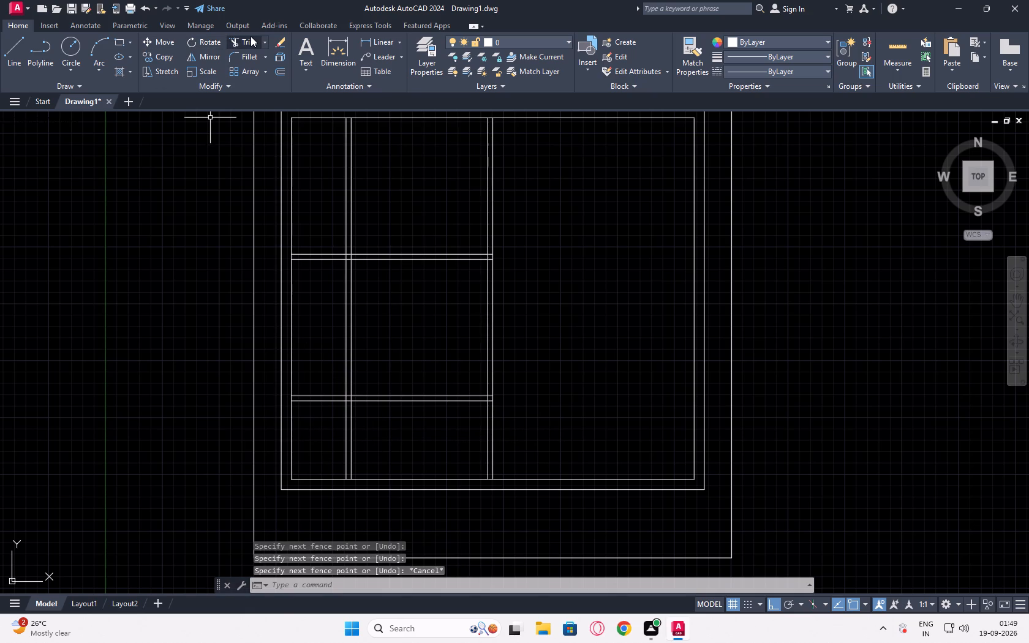
{"action": "left_click", "coordinate": [251, 36]}
{"action": "left_click", "coordinate": [320, 209]}
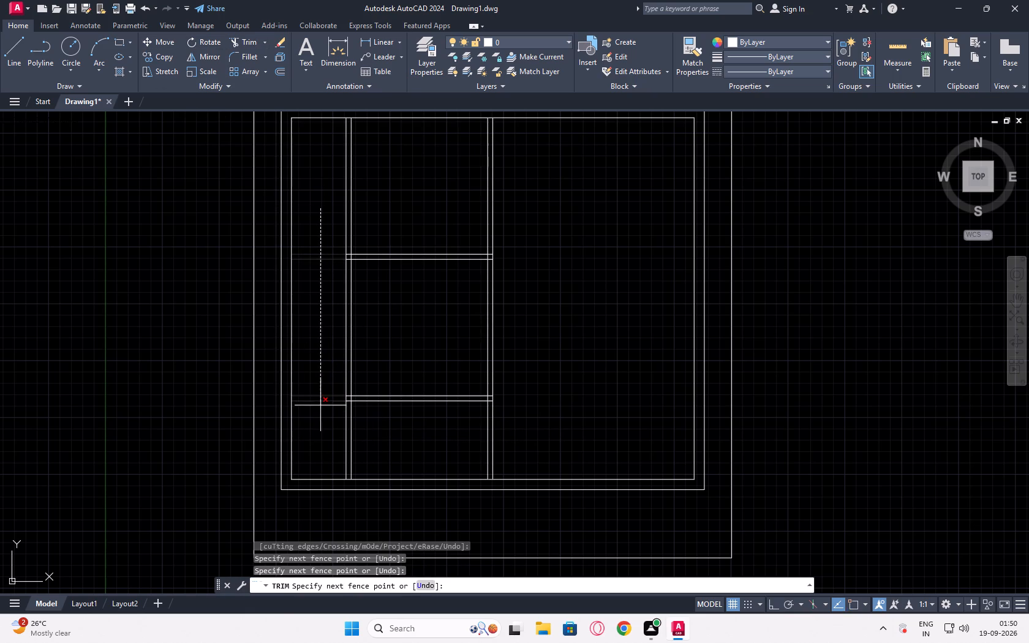
{"action": "left_click", "coordinate": [322, 405]}
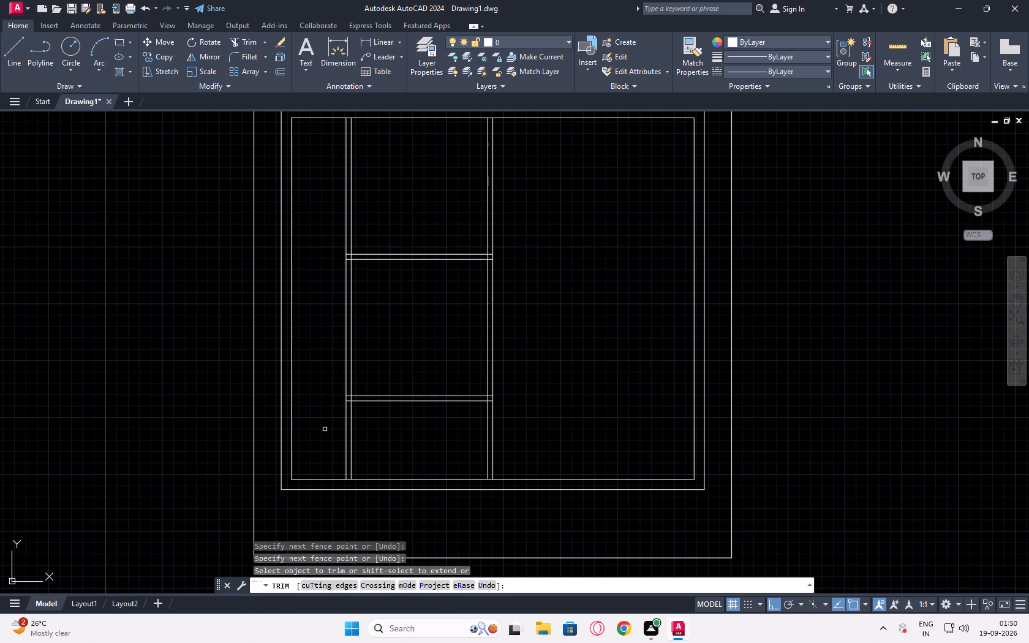
Trim the short ends of both horizontal partitions that lie between the two lines of the left vertical partition.
{"action": "middle_click", "coordinate": [373, 368]}
{"action": "middle_click_drag", "start_coordinate": [367, 320], "coordinate": [361, 266]}
{"action": "scroll", "coordinate": [372, 307], "scroll_direction": "up", "scroll_amount": 1}
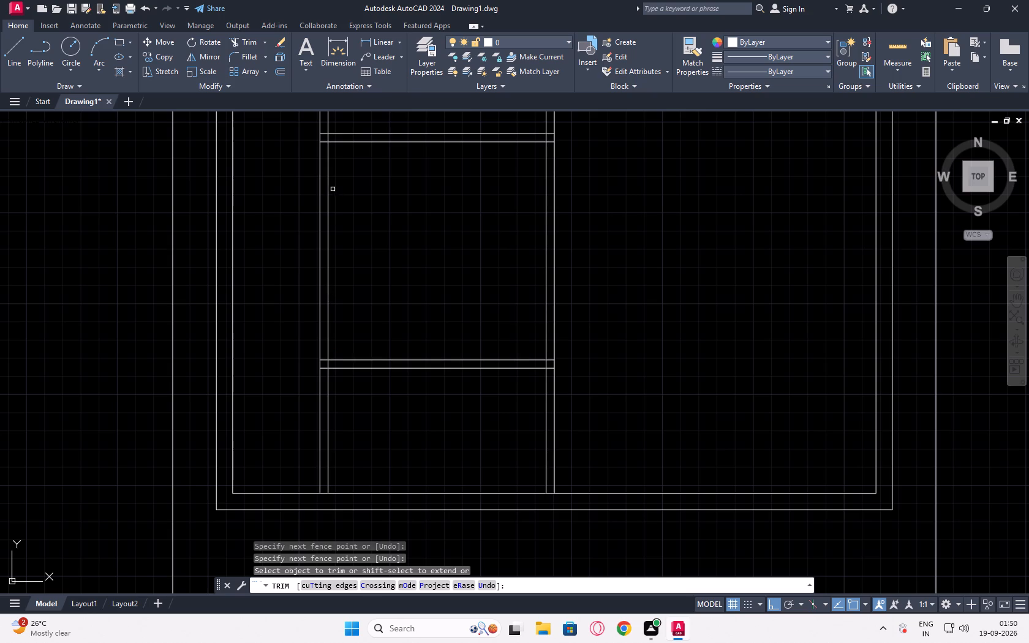
{"action": "middle_click_drag", "start_coordinate": [344, 252], "coordinate": [345, 339]}
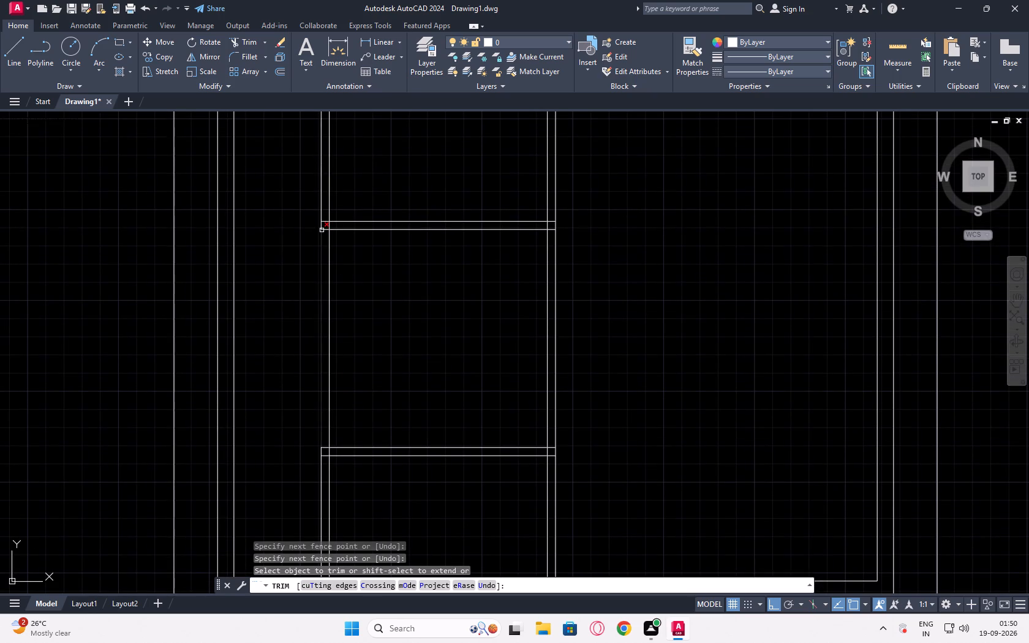
{"action": "scroll", "coordinate": [322, 230], "scroll_direction": "up", "scroll_amount": 2}
{"action": "scroll", "coordinate": [322, 230], "scroll_direction": "down", "scroll_amount": 4}
{"action": "scroll", "coordinate": [321, 214], "scroll_direction": "up", "scroll_amount": 5}
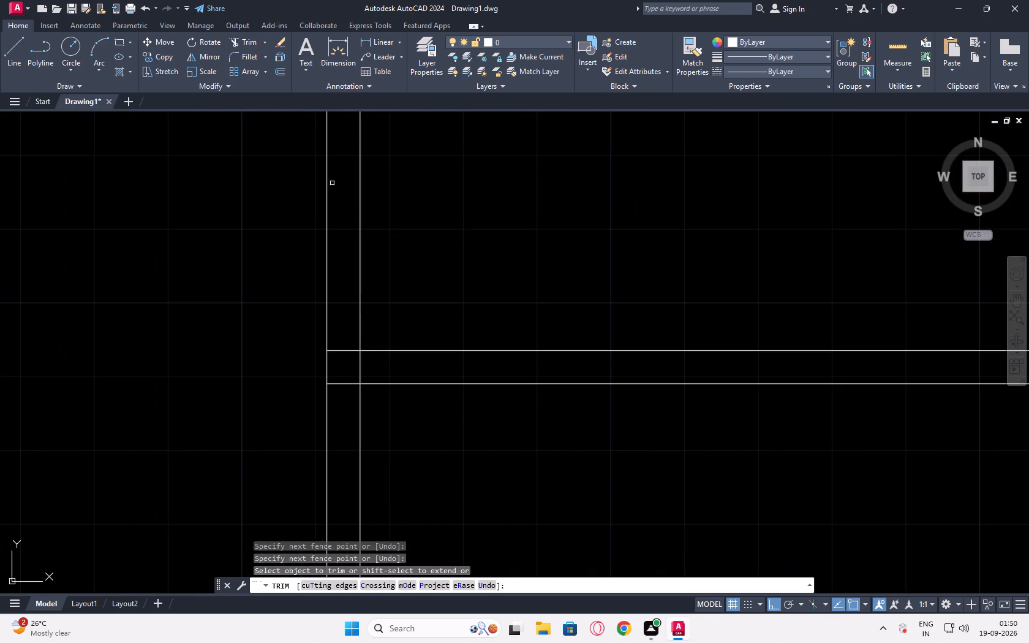
{"action": "left_click", "coordinate": [347, 174]}
{"action": "scroll", "coordinate": [352, 503], "scroll_direction": "down", "scroll_amount": 5}
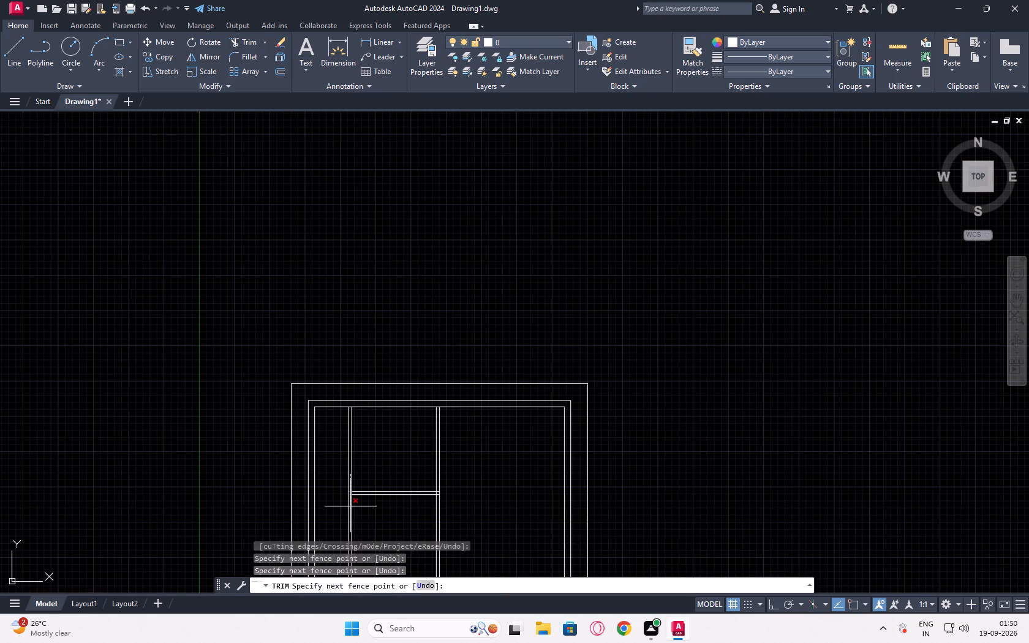
{"action": "middle_click", "coordinate": [353, 345]}
{"action": "middle_click_drag", "start_coordinate": [354, 212], "coordinate": [352, 169]}
{"action": "middle_click_drag", "start_coordinate": [352, 169], "coordinate": [349, 76]}
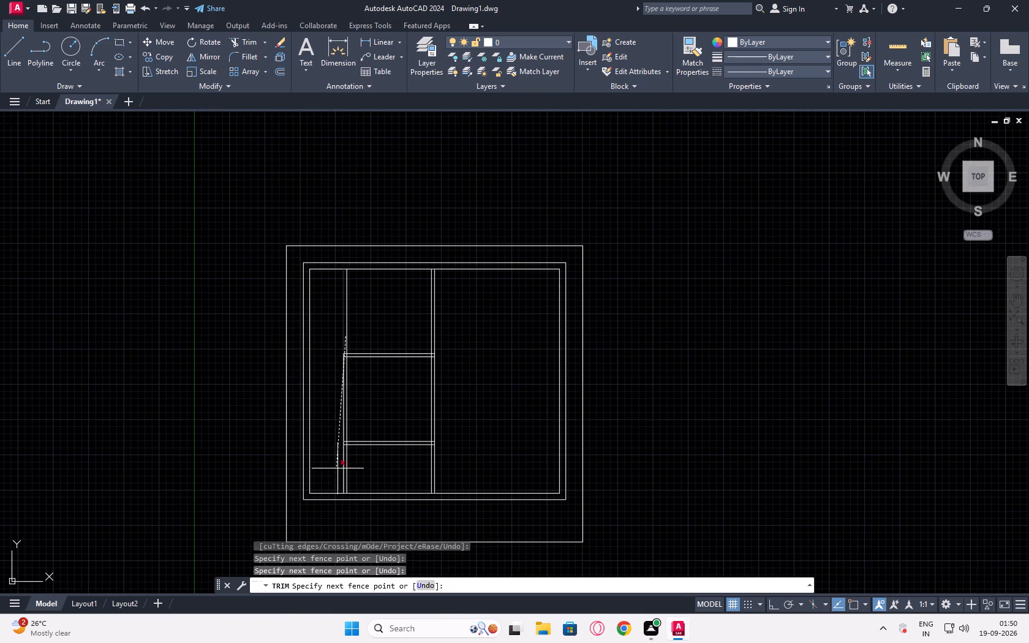
{"action": "scroll", "coordinate": [348, 461], "scroll_direction": "up", "scroll_amount": 2}
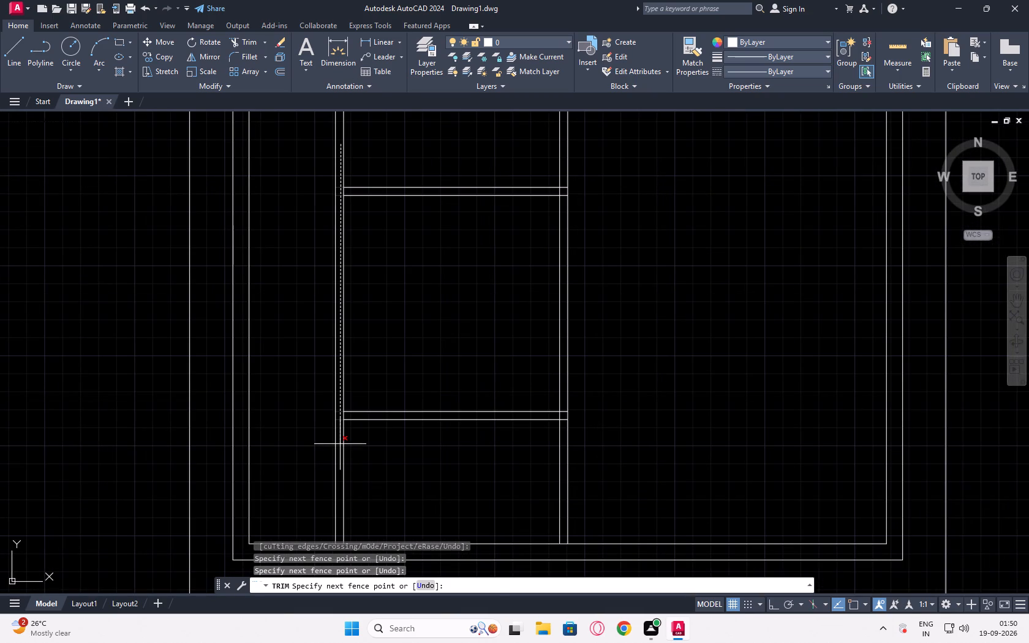
{"action": "left_click", "coordinate": [340, 444]}
Trim the left vertical partition's right-hand line where it crosses the ends of the upper and lower horizontal partitions.
{"action": "scroll", "coordinate": [350, 187], "scroll_direction": "up", "scroll_amount": 3}
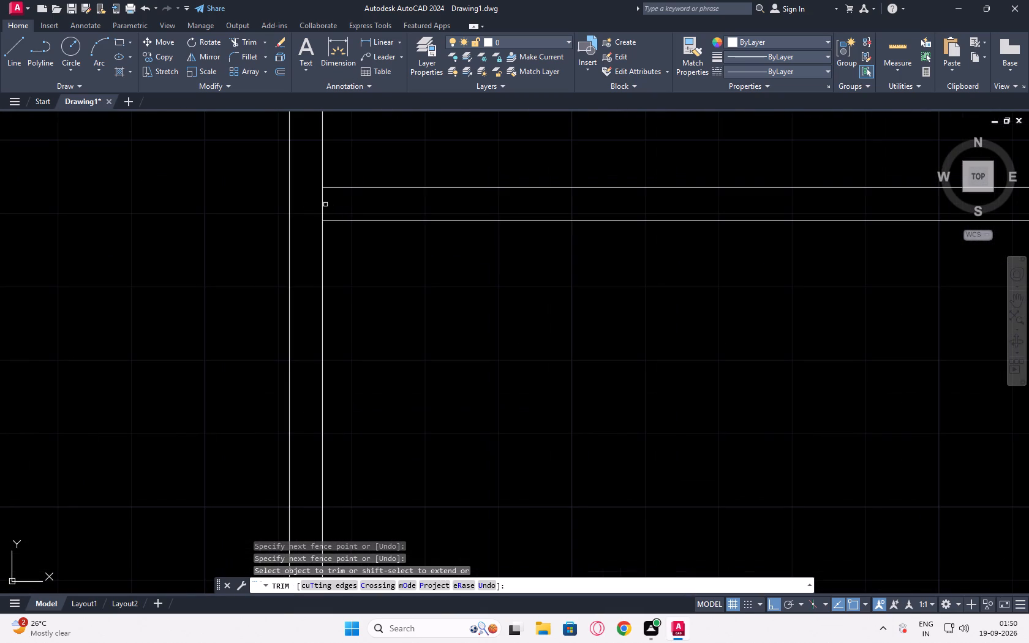
{"action": "left_click", "coordinate": [324, 203]}
{"action": "scroll", "coordinate": [394, 329], "scroll_direction": "down", "scroll_amount": 2}
{"action": "middle_click", "coordinate": [394, 332]}
{"action": "middle_click_drag", "start_coordinate": [394, 332], "coordinate": [394, 301]}
{"action": "middle_click_drag", "start_coordinate": [394, 296], "coordinate": [394, 283]}
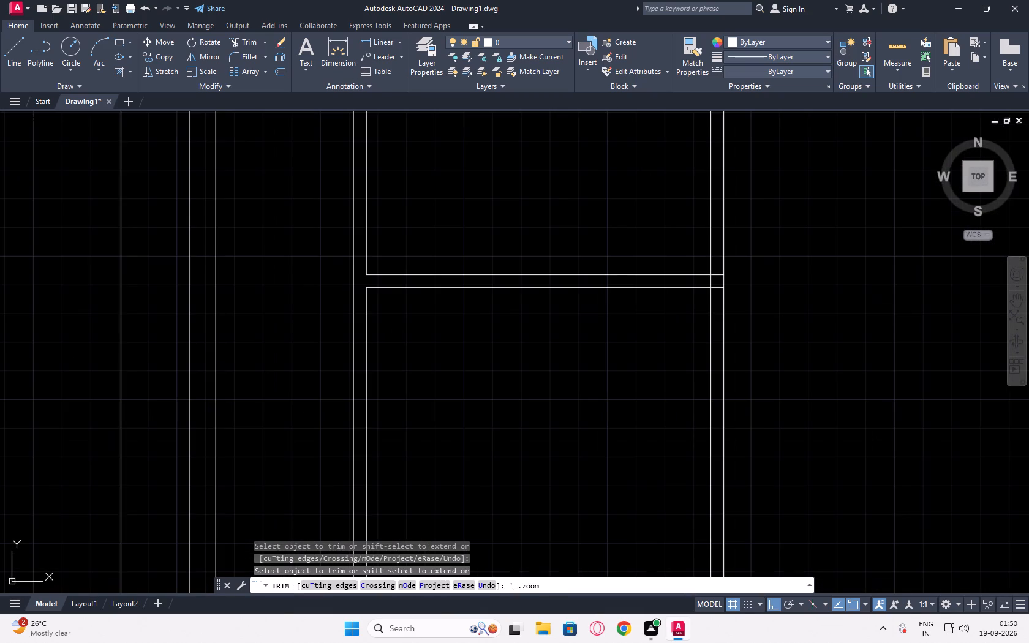
{"action": "middle_click_drag", "start_coordinate": [393, 197], "coordinate": [393, 163]}
{"action": "middle_click", "coordinate": [393, 159]}
{"action": "middle_click", "coordinate": [393, 137]}
{"action": "scroll", "coordinate": [369, 366], "scroll_direction": "up", "scroll_amount": 3}
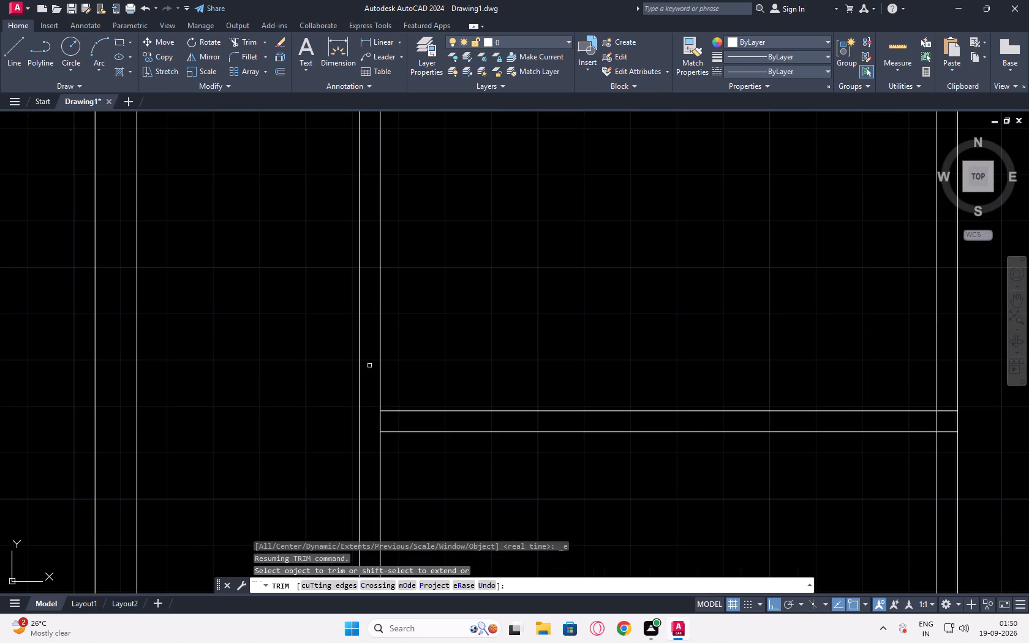
{"action": "left_click", "coordinate": [381, 423]}
{"action": "scroll", "coordinate": [572, 272], "scroll_direction": "down", "scroll_amount": 2}
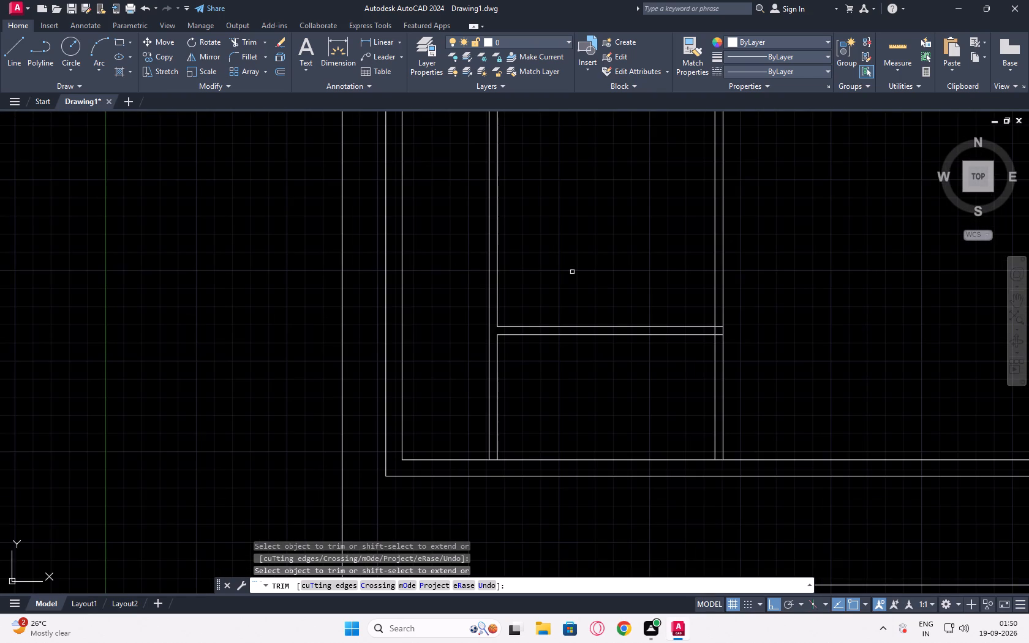
Trim the right vertical partition's left-hand line where it crosses the lower and upper horizontal partitions.
{"action": "middle_click_drag", "start_coordinate": [622, 220], "coordinate": [383, 246]}
{"action": "scroll", "coordinate": [471, 348], "scroll_direction": "up", "scroll_amount": 4}
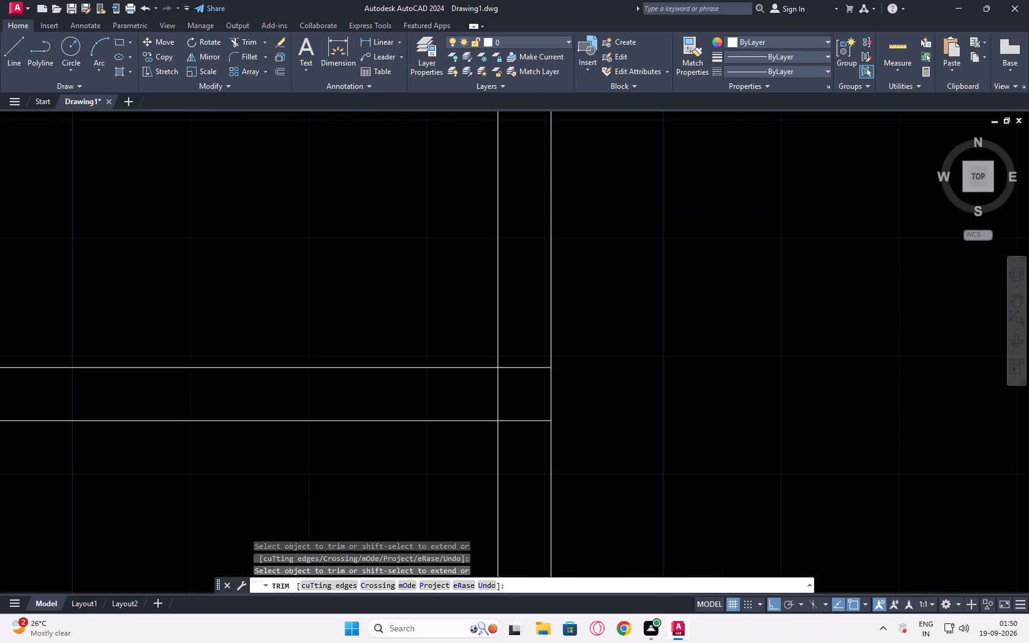
{"action": "left_click", "coordinate": [497, 396]}
{"action": "scroll", "coordinate": [452, 236], "scroll_direction": "down", "scroll_amount": 4}
{"action": "middle_click_drag", "start_coordinate": [454, 236], "coordinate": [459, 240]}
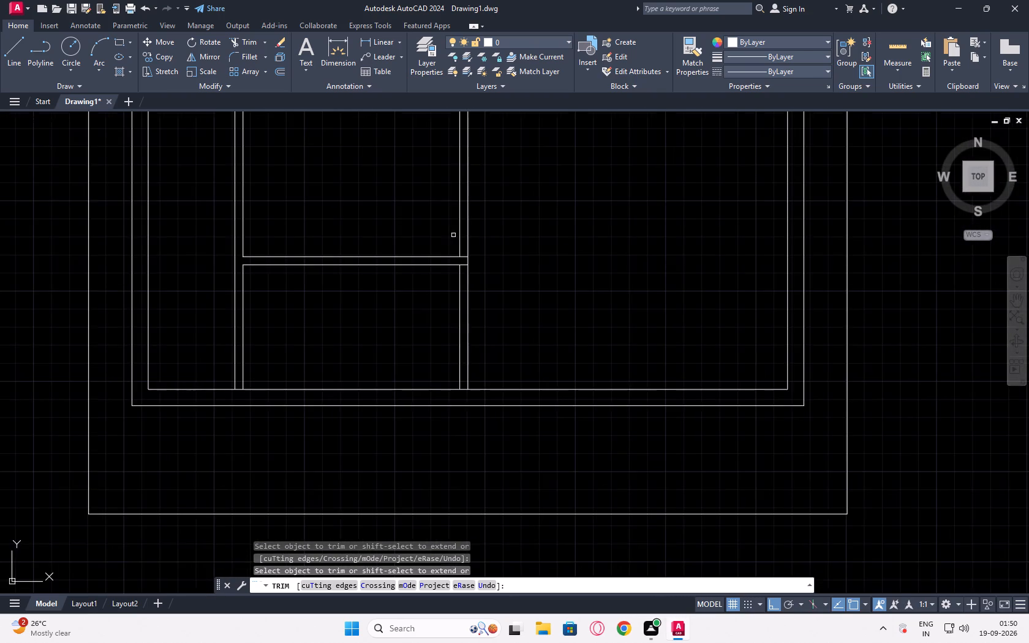
{"action": "middle_click_drag", "start_coordinate": [459, 240], "coordinate": [451, 437]}
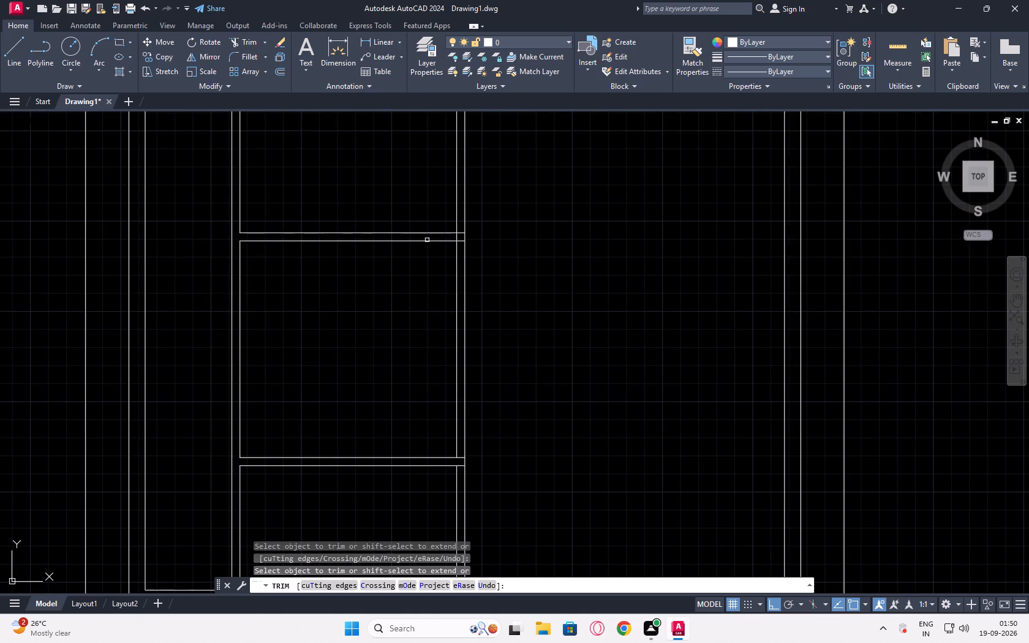
{"action": "scroll", "coordinate": [461, 244], "scroll_direction": "up", "scroll_amount": 5}
{"action": "left_click", "coordinate": [409, 175]}
{"action": "scroll", "coordinate": [321, 170], "scroll_direction": "down", "scroll_amount": 5}
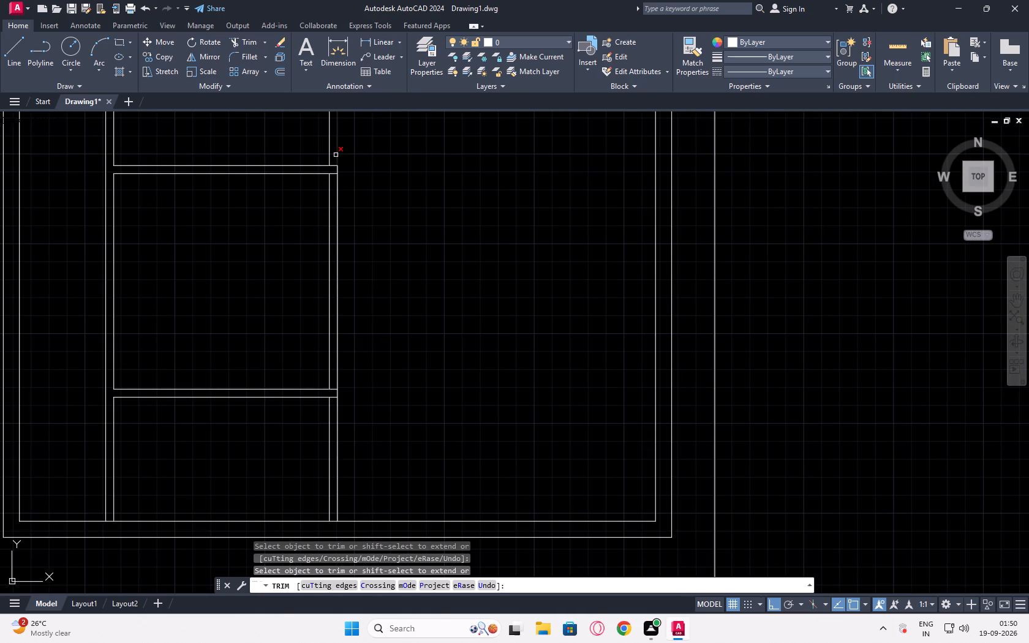
Trim the short ends of both horizontal partitions that lie between the two lines of the right vertical partition.
{"action": "left_click", "coordinate": [333, 152]}
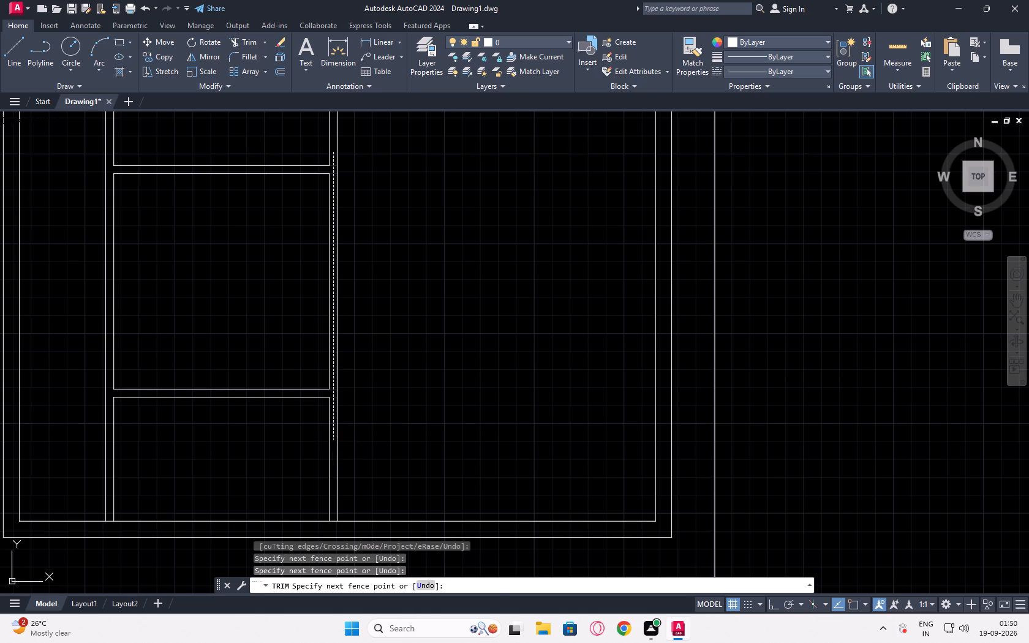
{"action": "left_click", "coordinate": [333, 440]}
{"action": "scroll", "coordinate": [214, 454], "scroll_direction": "down", "scroll_amount": 2}
{"action": "middle_click", "coordinate": [214, 454]}
{"action": "middle_click_drag", "start_coordinate": [225, 457], "coordinate": [234, 459]}
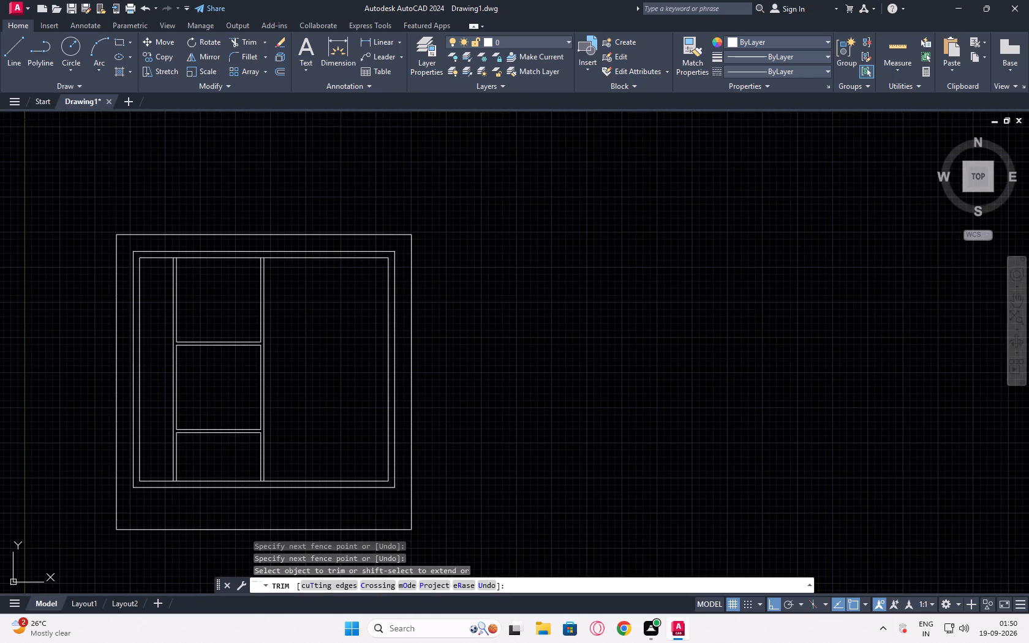
{"action": "middle_click_drag", "start_coordinate": [234, 459], "coordinate": [255, 461]}
{"action": "middle_click", "coordinate": [258, 461]}
{"action": "scroll", "coordinate": [252, 479], "scroll_direction": "up", "scroll_amount": 2}
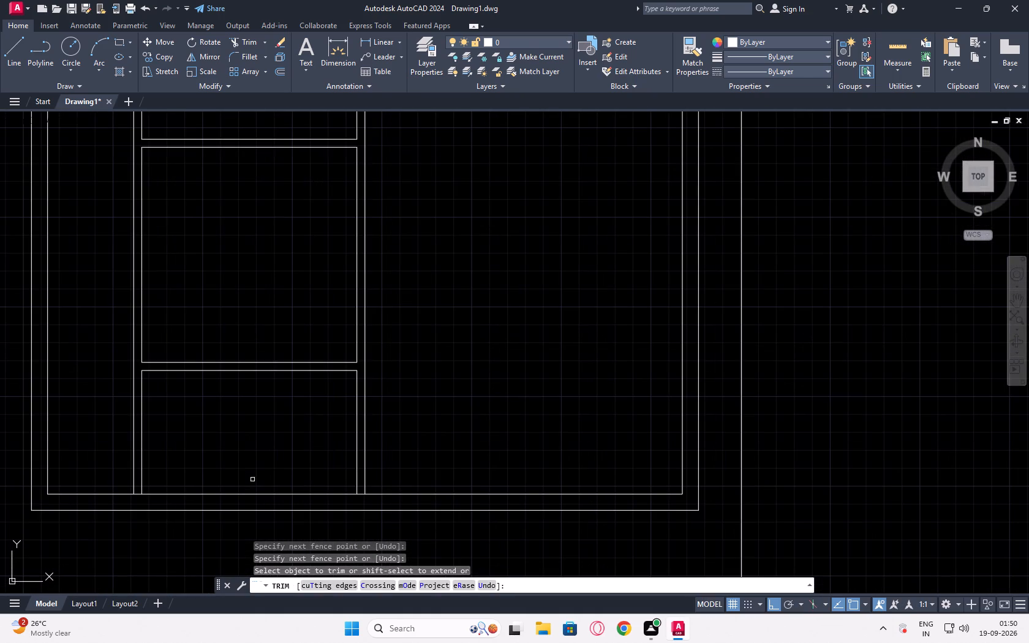
{"action": "key", "text": "Escape"}
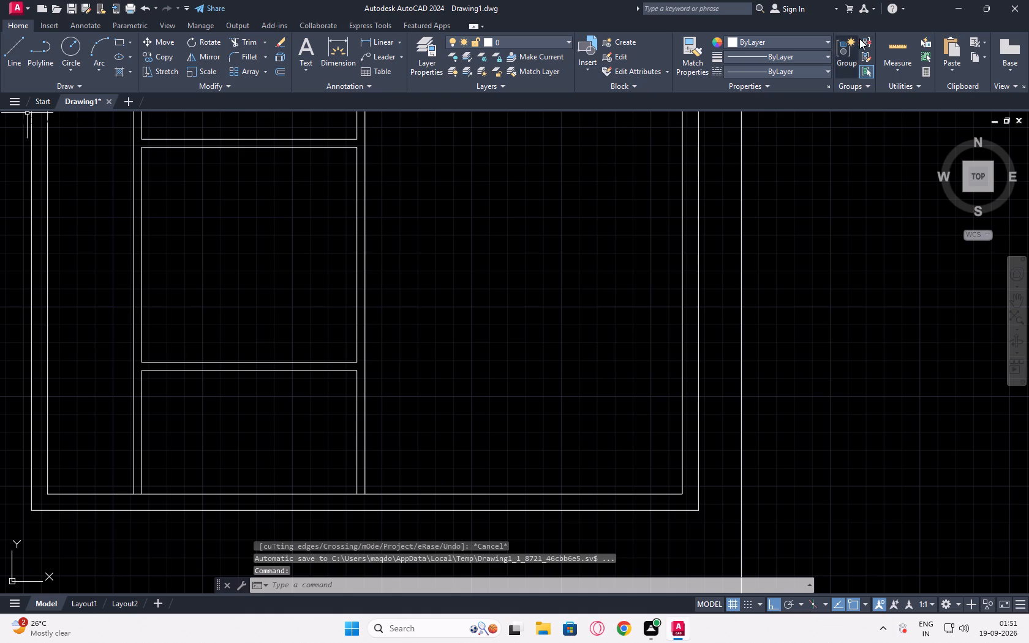
Measure the clear dimensions of the middle room and the narrow strip along the left outer wall with Quick measure.
{"action": "left_click", "coordinate": [895, 50]}
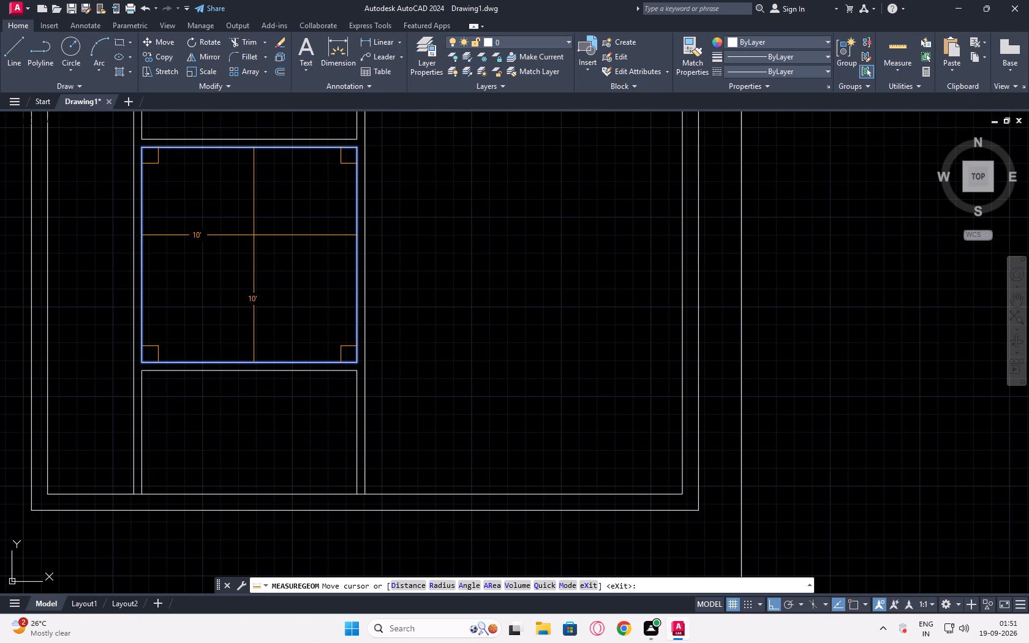
{"action": "middle_click_drag", "start_coordinate": [254, 235], "coordinate": [260, 303]}
{"action": "scroll", "coordinate": [260, 303], "scroll_direction": "up", "scroll_amount": 1}
{"action": "scroll", "coordinate": [260, 324], "scroll_direction": "down", "scroll_amount": 2}
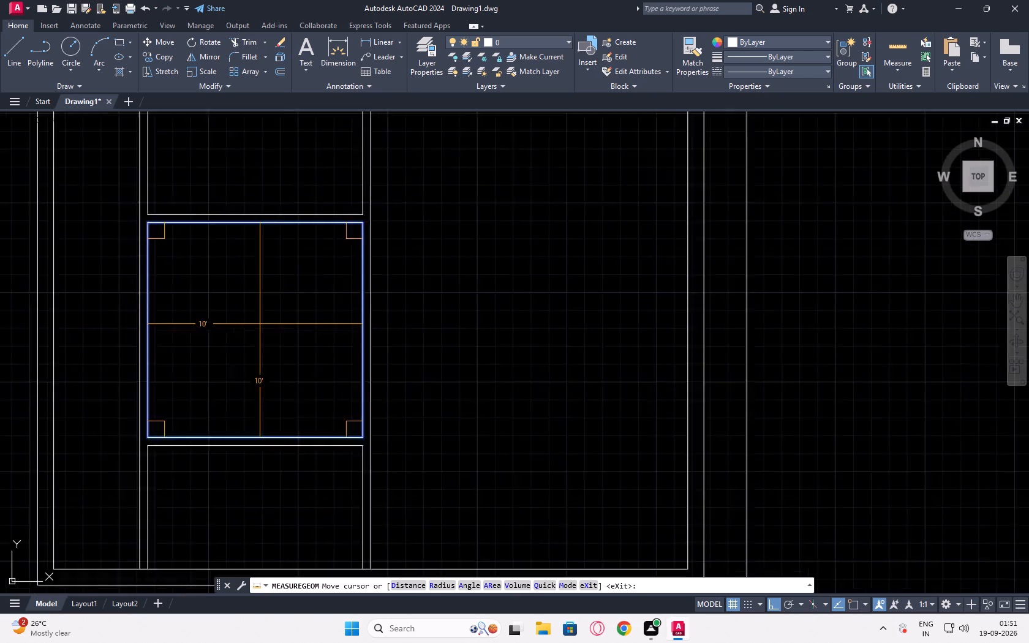
{"action": "scroll", "coordinate": [260, 324], "scroll_direction": "down", "scroll_amount": 2}
{"action": "scroll", "coordinate": [260, 324], "scroll_direction": "up", "scroll_amount": 3}
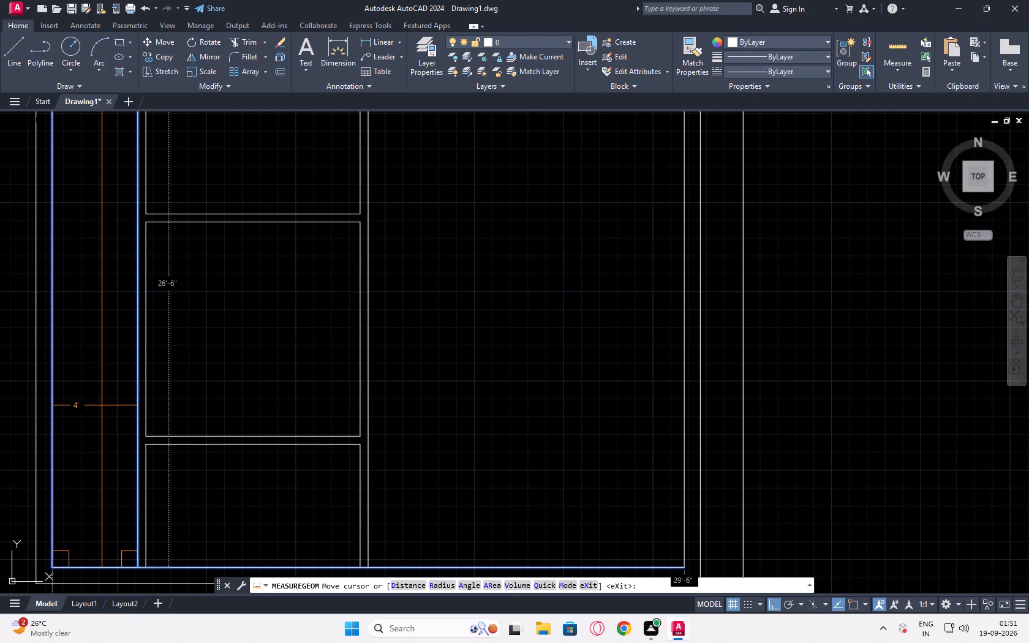
{"action": "scroll", "coordinate": [102, 405], "scroll_direction": "down", "scroll_amount": 2}
{"action": "key", "text": "Escape"}
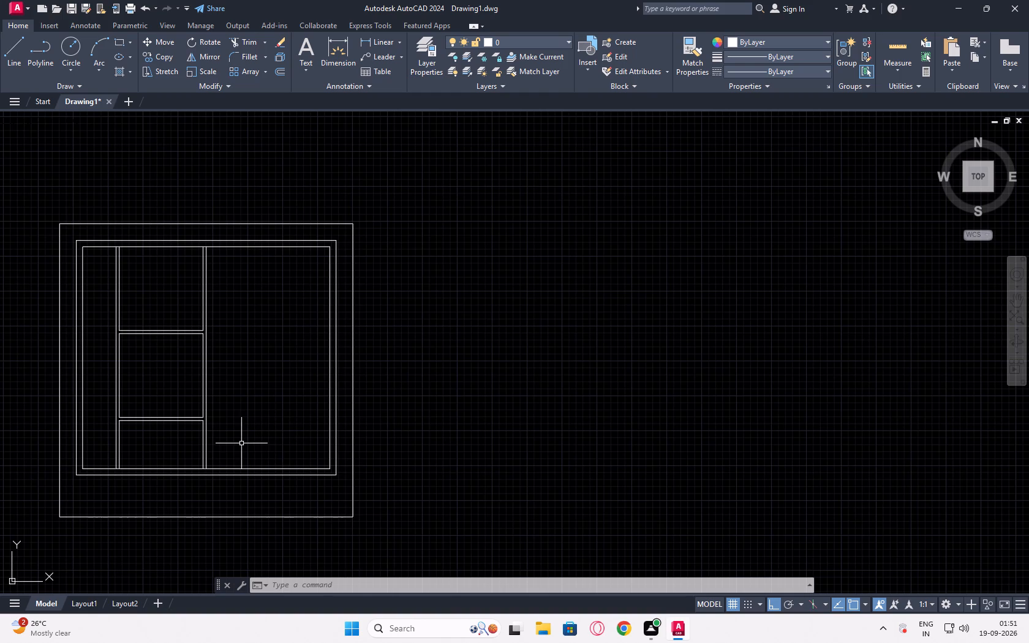
Rotate the top view of the plan 90° clockwise so that west points up.
{"action": "middle_click_drag", "start_coordinate": [241, 443], "coordinate": [239, 421]}
{"action": "scroll", "coordinate": [236, 377], "scroll_direction": "up", "scroll_amount": 1}
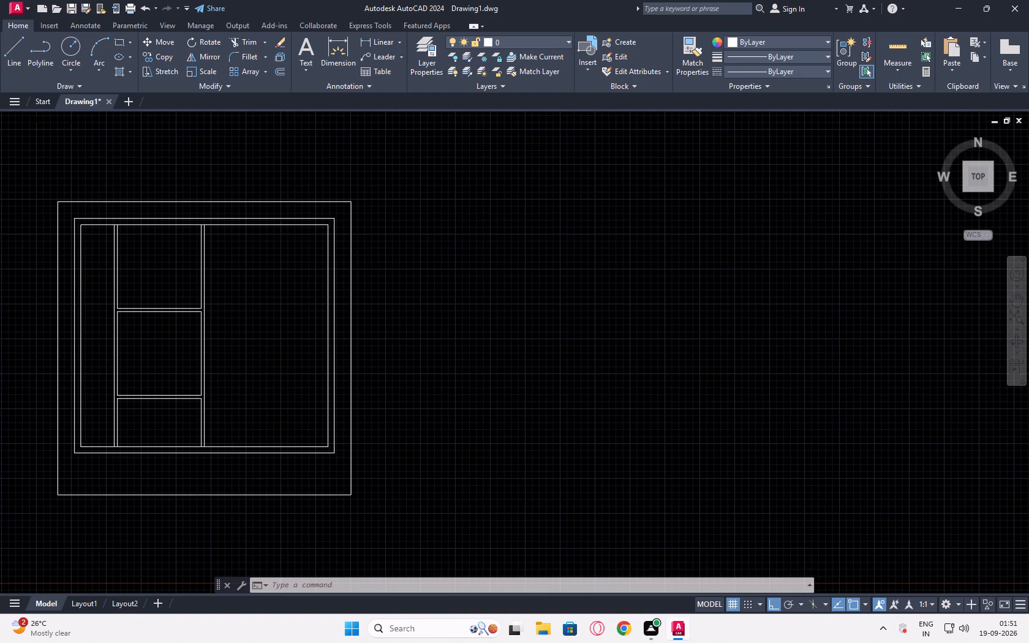
{"action": "middle_click_drag", "start_coordinate": [318, 333], "coordinate": [424, 333]}
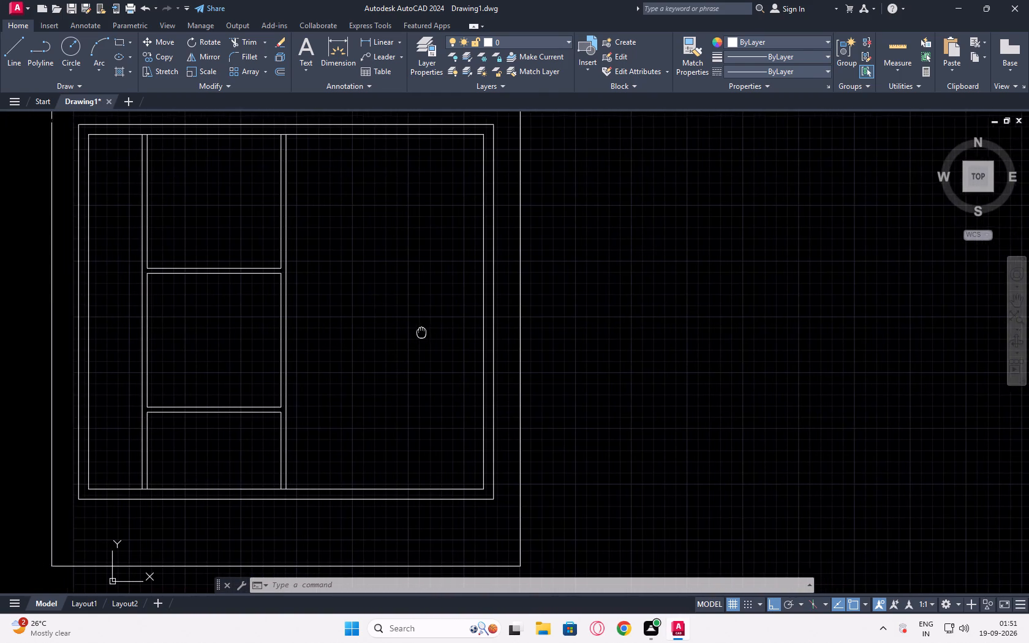
{"action": "middle_click_drag", "start_coordinate": [424, 333], "coordinate": [450, 333]}
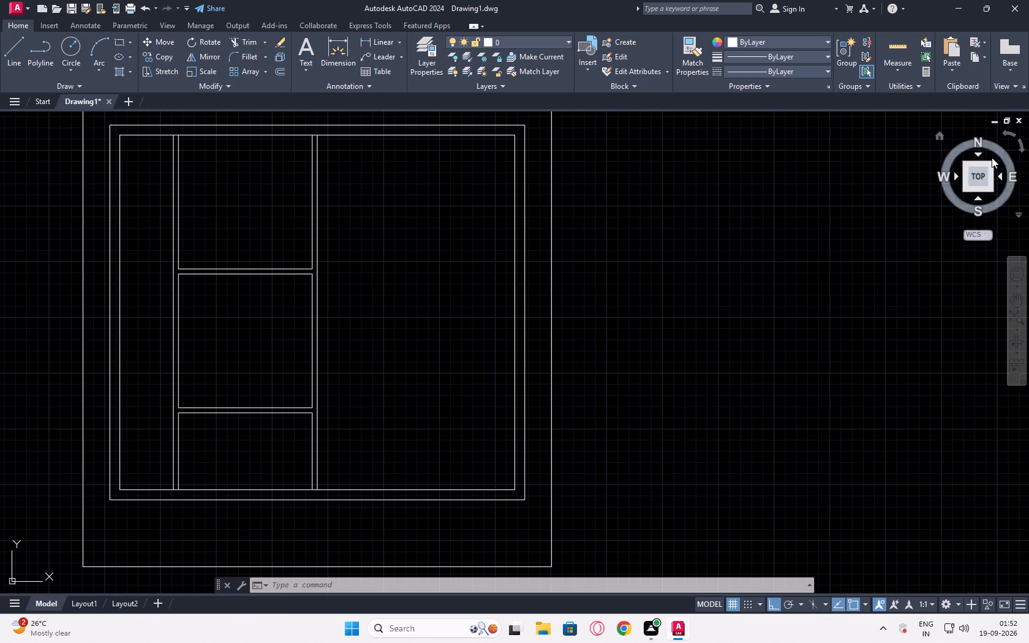
{"action": "left_click", "coordinate": [1025, 152]}
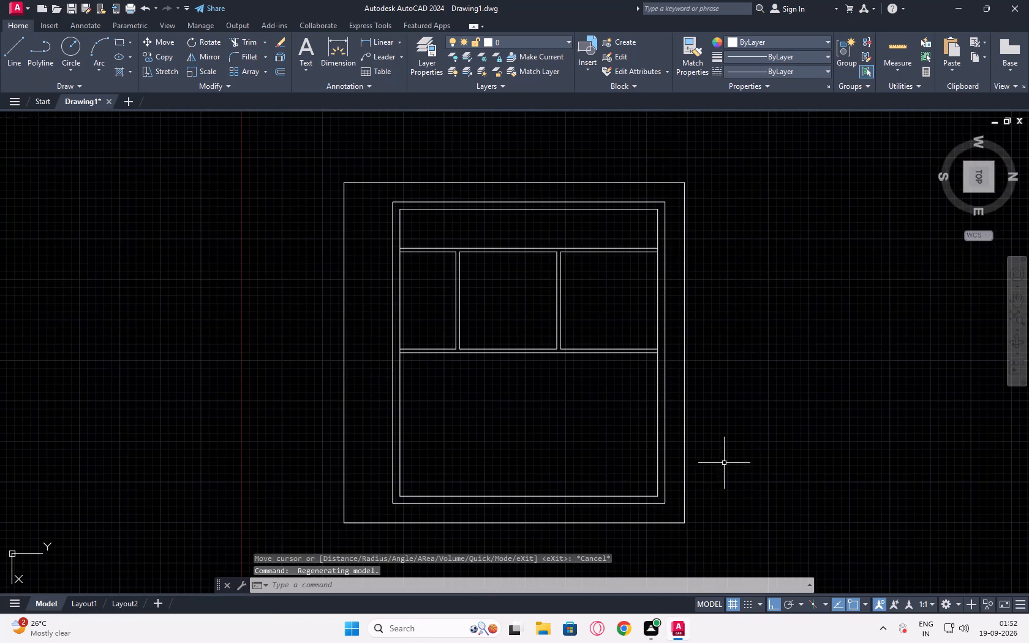
Examine the rotated floor plan, from the large empty room to the full extents.
{"action": "middle_click_drag", "start_coordinate": [725, 461], "coordinate": [737, 419]}
{"action": "scroll", "coordinate": [580, 412], "scroll_direction": "up", "scroll_amount": 1}
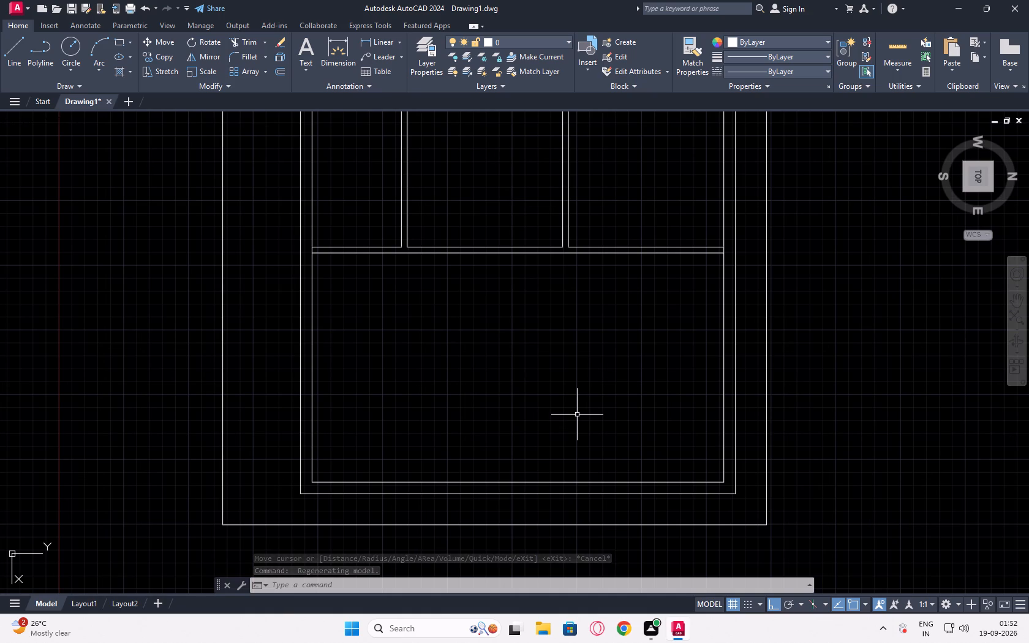
{"action": "middle_click_drag", "start_coordinate": [573, 403], "coordinate": [574, 423]}
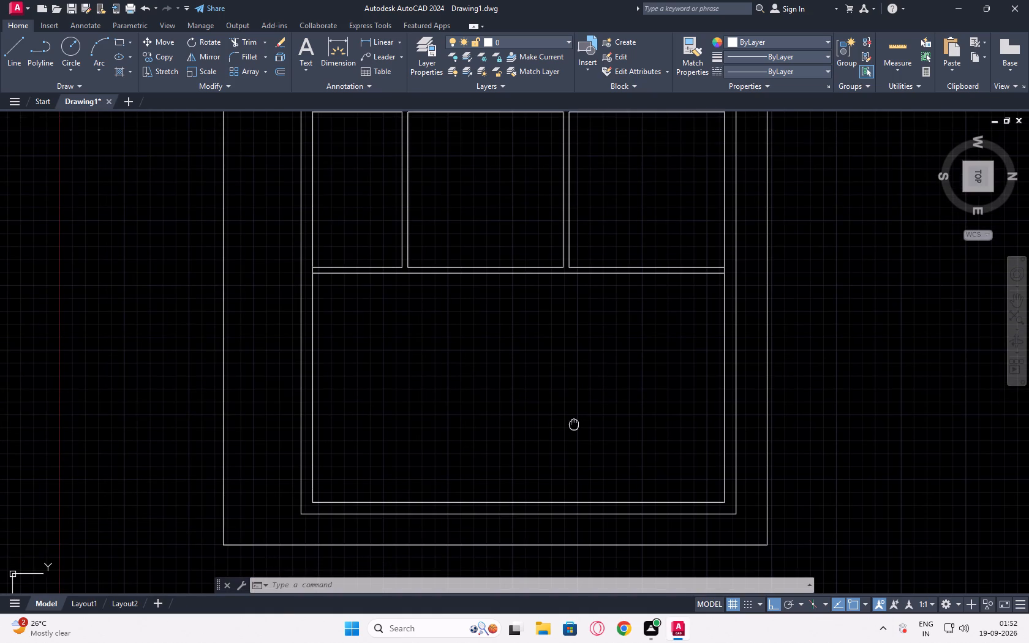
{"action": "middle_click_drag", "start_coordinate": [574, 423], "coordinate": [563, 462]}
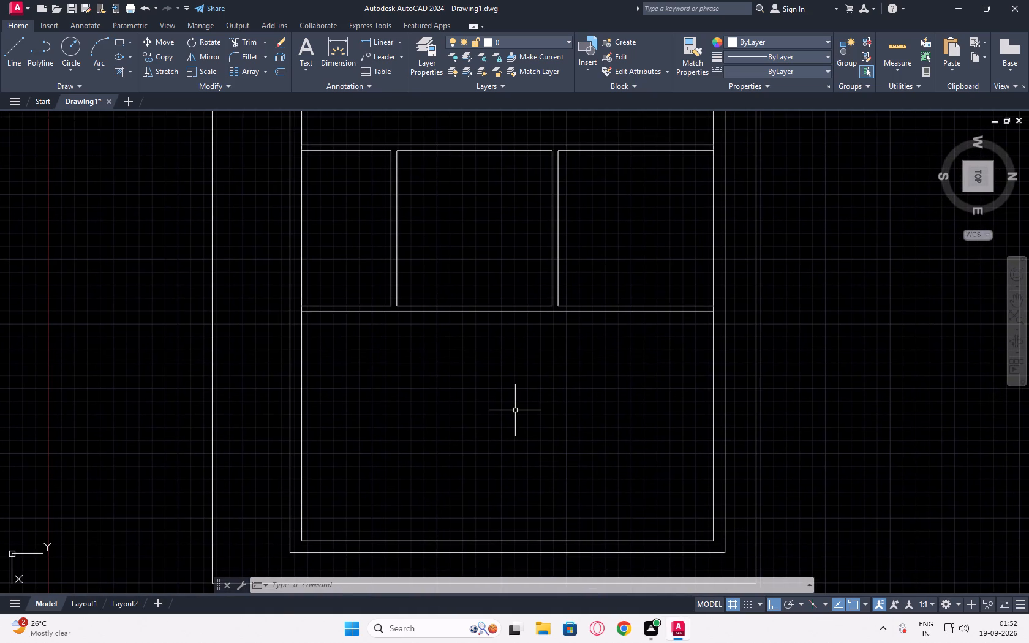
{"action": "middle_click", "coordinate": [542, 370]}
{"action": "middle_click", "coordinate": [543, 402]}
{"action": "middle_click_drag", "start_coordinate": [543, 402], "coordinate": [546, 415]}
{"action": "middle_click", "coordinate": [546, 415]}
{"action": "middle_click", "coordinate": [546, 415]}
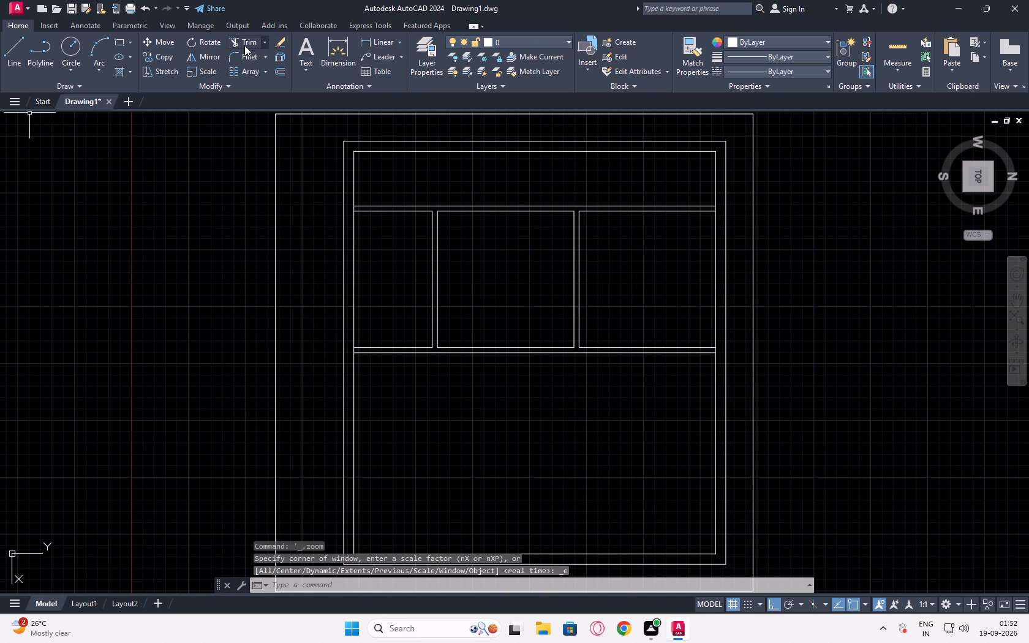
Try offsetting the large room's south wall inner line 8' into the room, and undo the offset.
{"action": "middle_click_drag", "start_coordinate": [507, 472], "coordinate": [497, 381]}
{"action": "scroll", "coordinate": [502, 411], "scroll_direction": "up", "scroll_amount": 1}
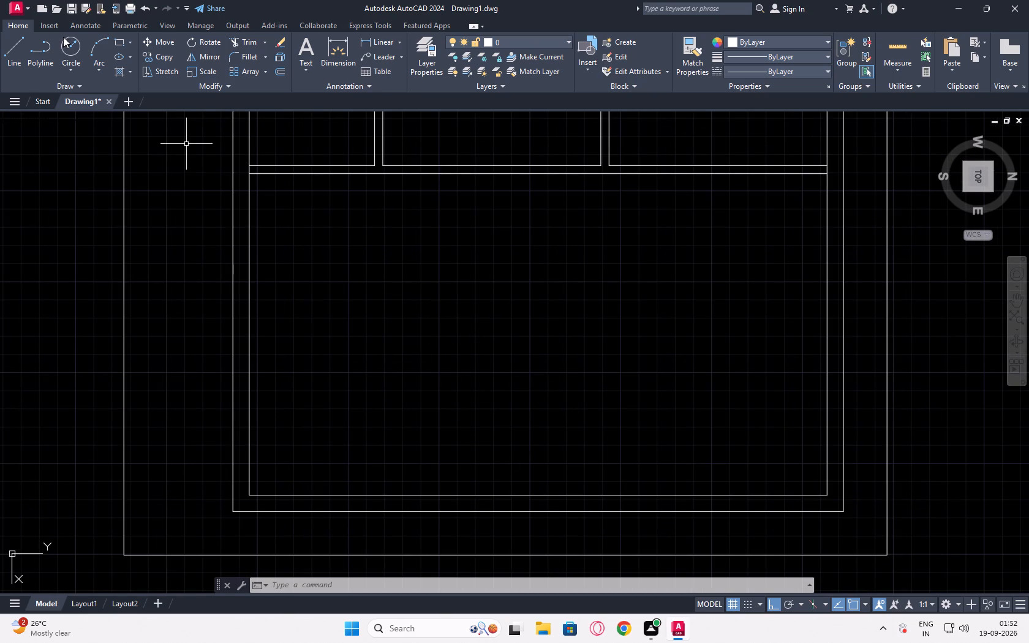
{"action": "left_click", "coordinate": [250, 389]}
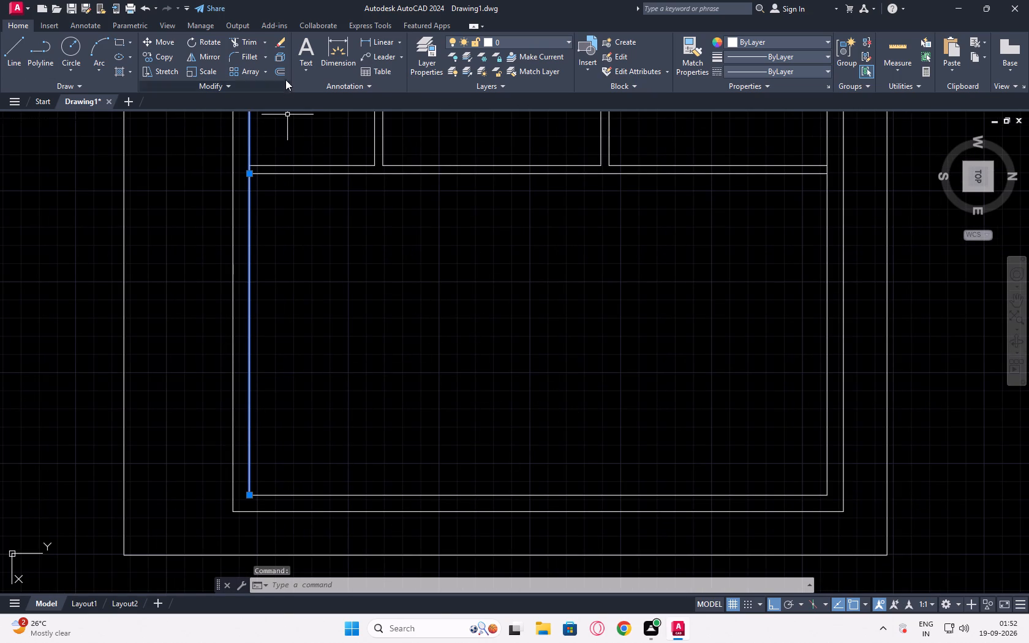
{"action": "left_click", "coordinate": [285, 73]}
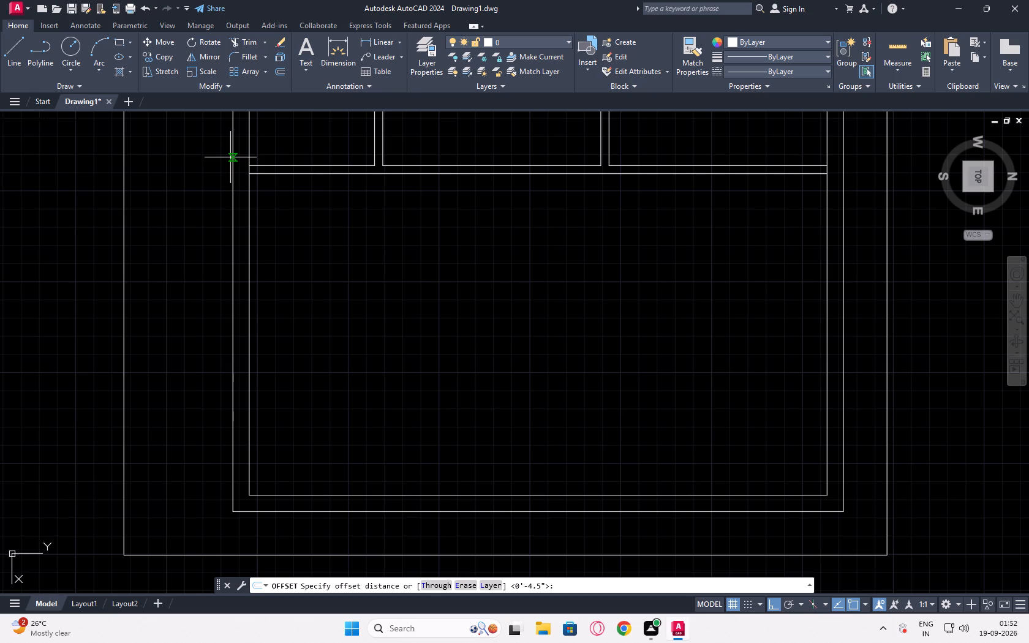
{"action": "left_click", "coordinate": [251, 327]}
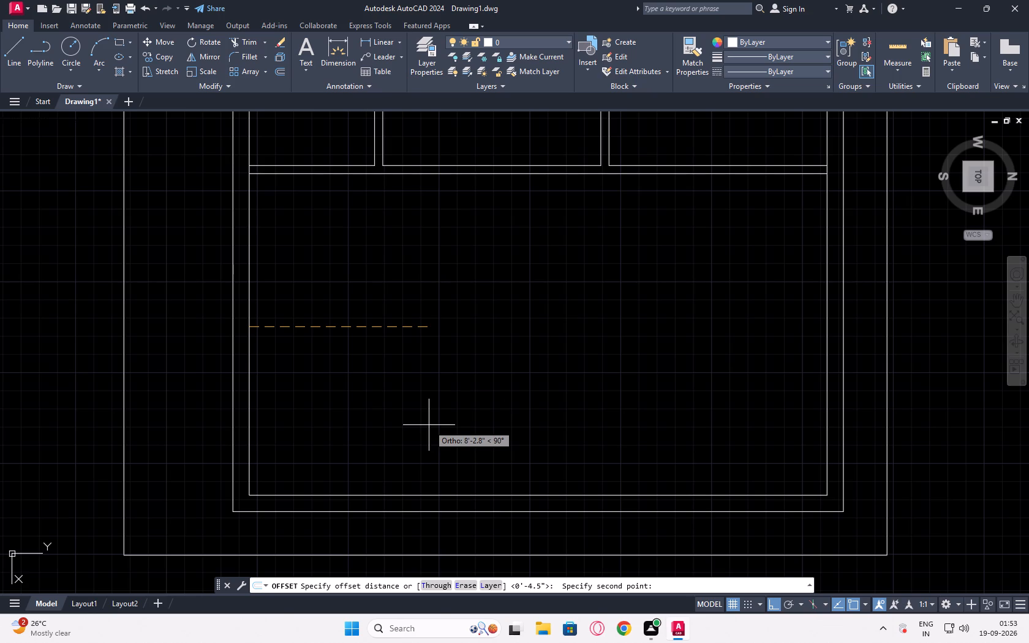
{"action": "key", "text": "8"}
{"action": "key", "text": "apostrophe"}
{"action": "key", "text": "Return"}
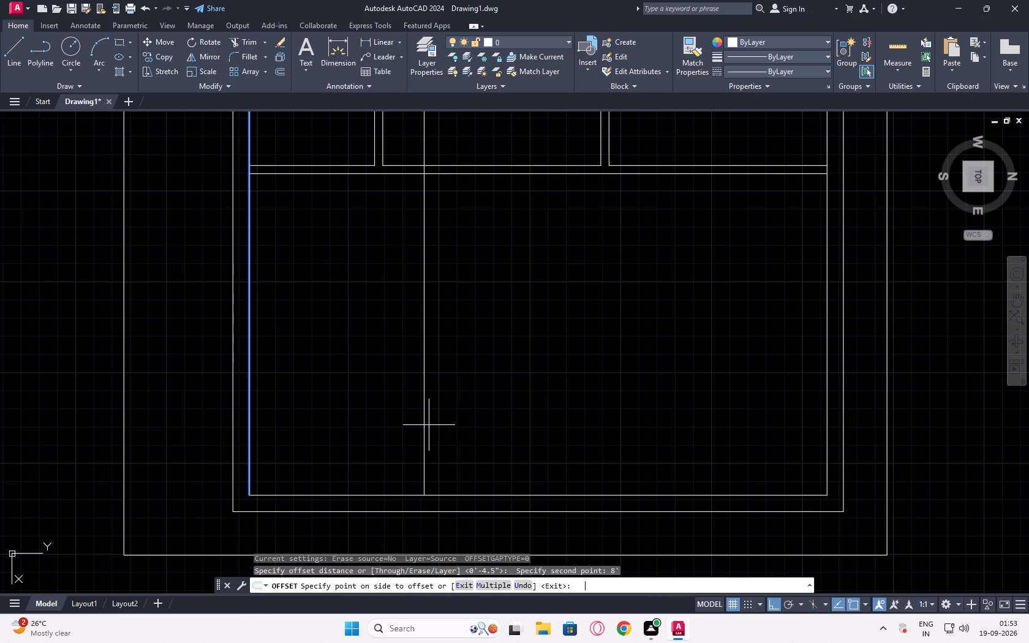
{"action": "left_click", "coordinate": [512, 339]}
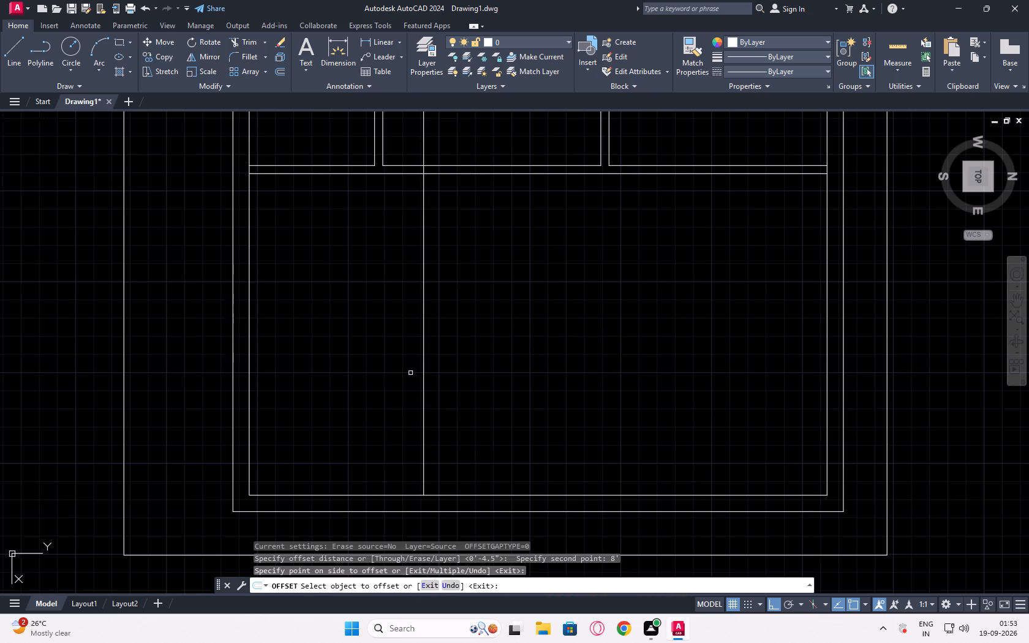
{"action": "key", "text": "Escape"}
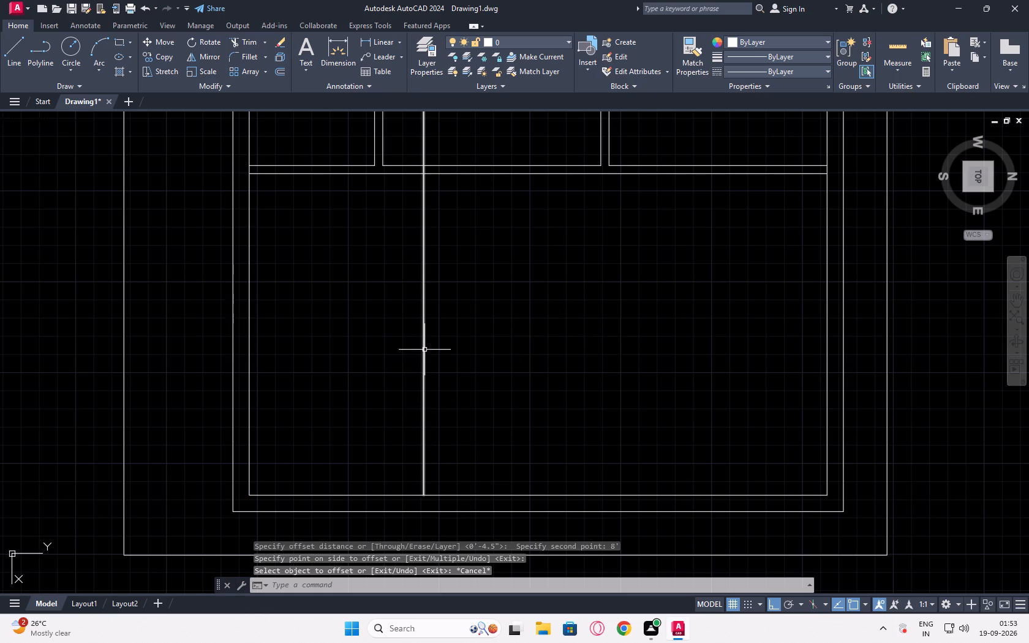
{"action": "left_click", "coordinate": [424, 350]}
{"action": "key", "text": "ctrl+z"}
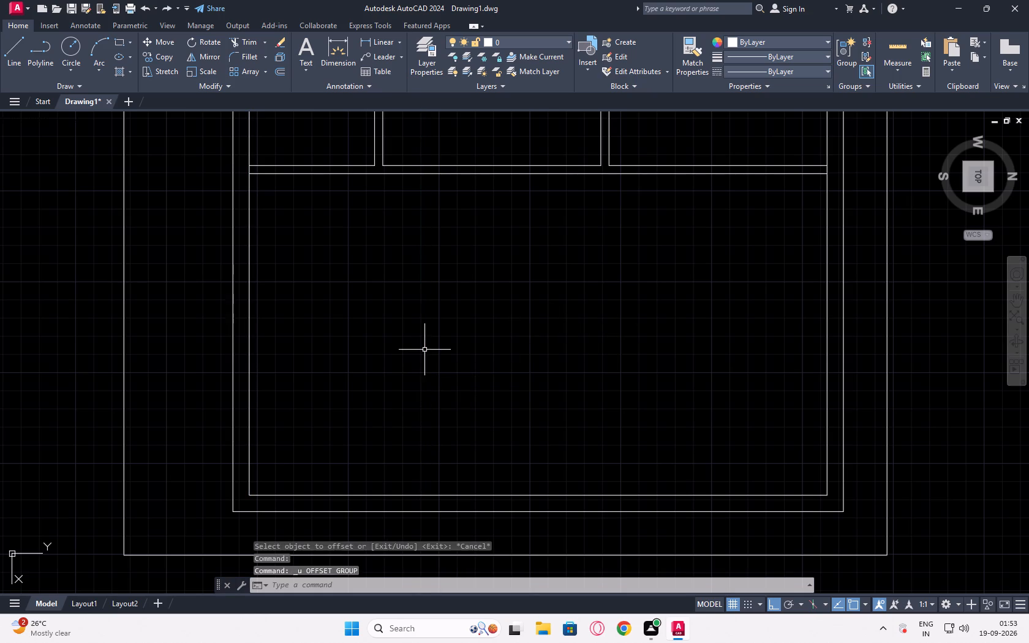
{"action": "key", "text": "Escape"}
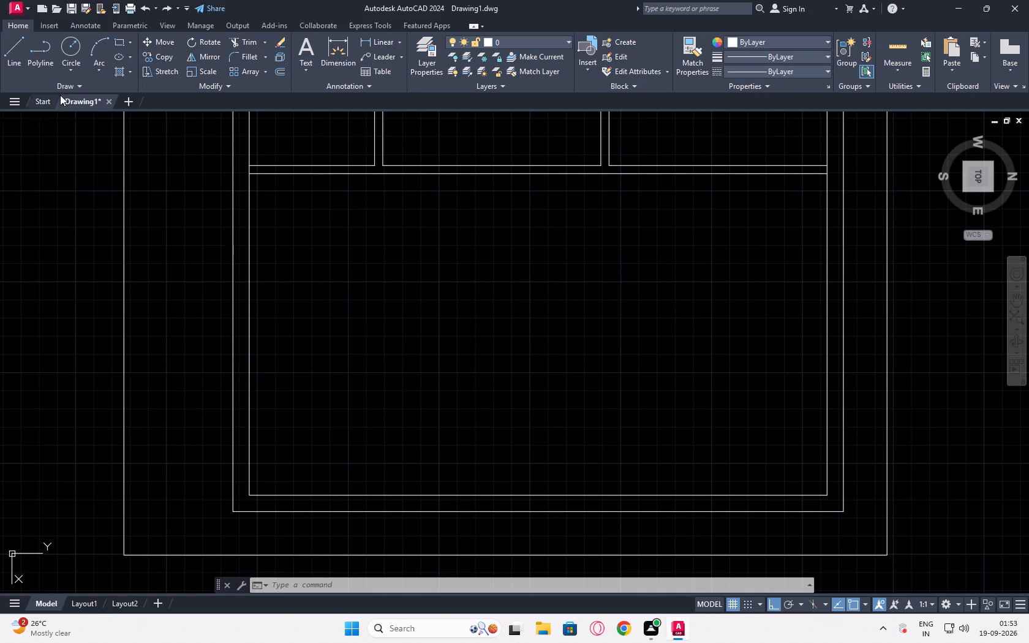
Offset the inner line of the south outer wall 8' northward into the large room.
{"action": "left_click", "coordinate": [281, 70]}
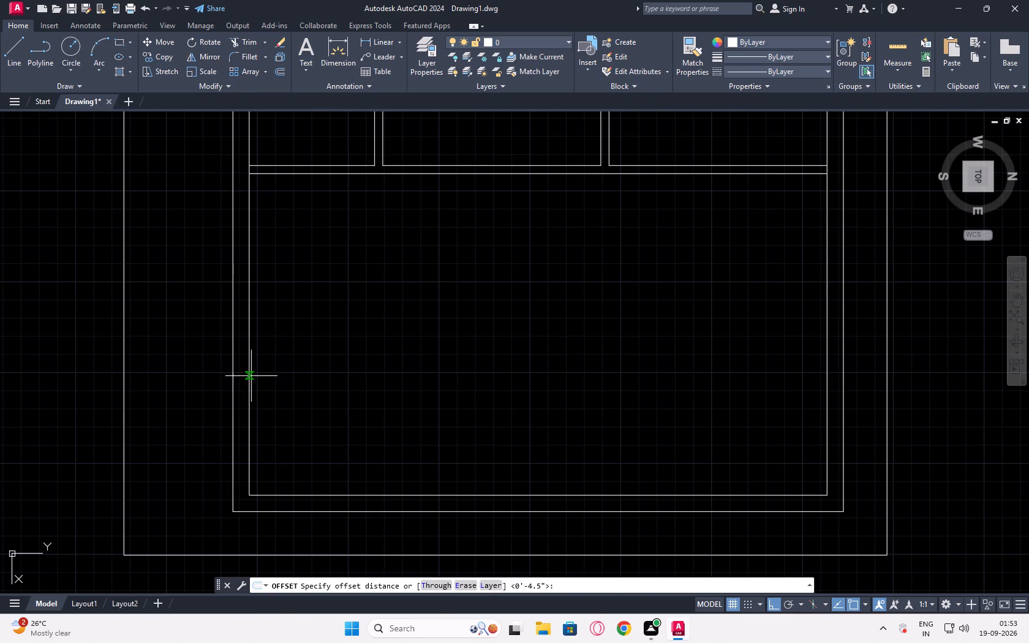
{"action": "left_click", "coordinate": [251, 376]}
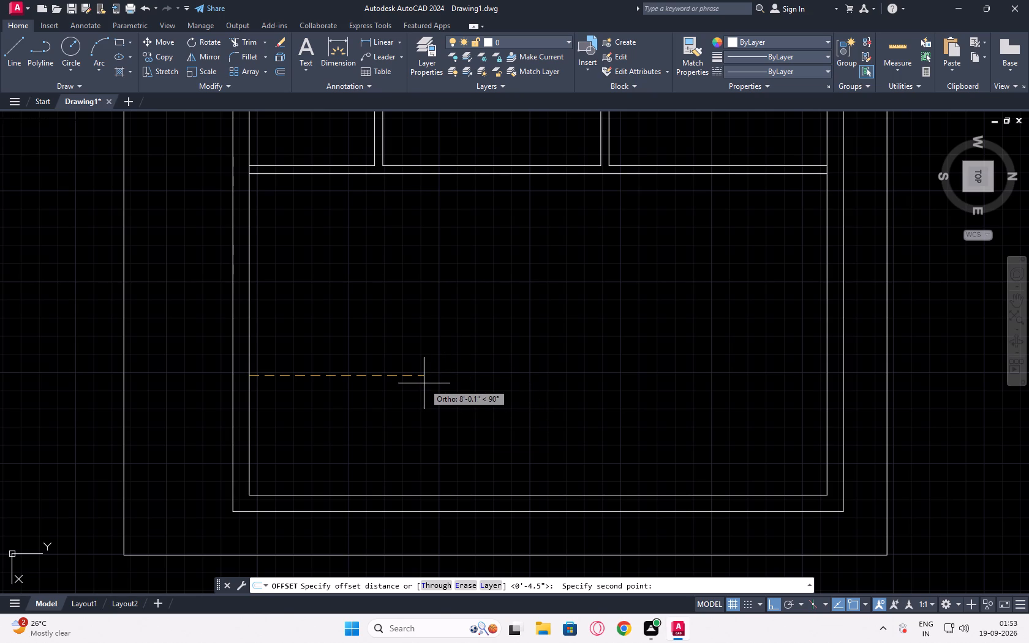
{"action": "type", "text": "8'"}
{"action": "key", "text": "Return"}
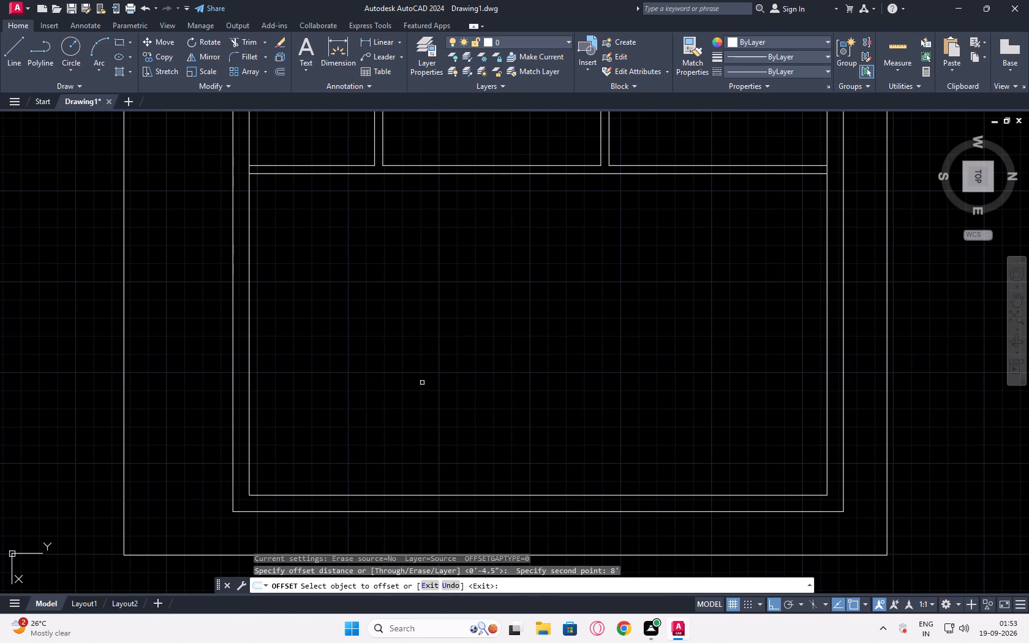
{"action": "left_click", "coordinate": [247, 384]}
{"action": "left_click", "coordinate": [496, 412]}
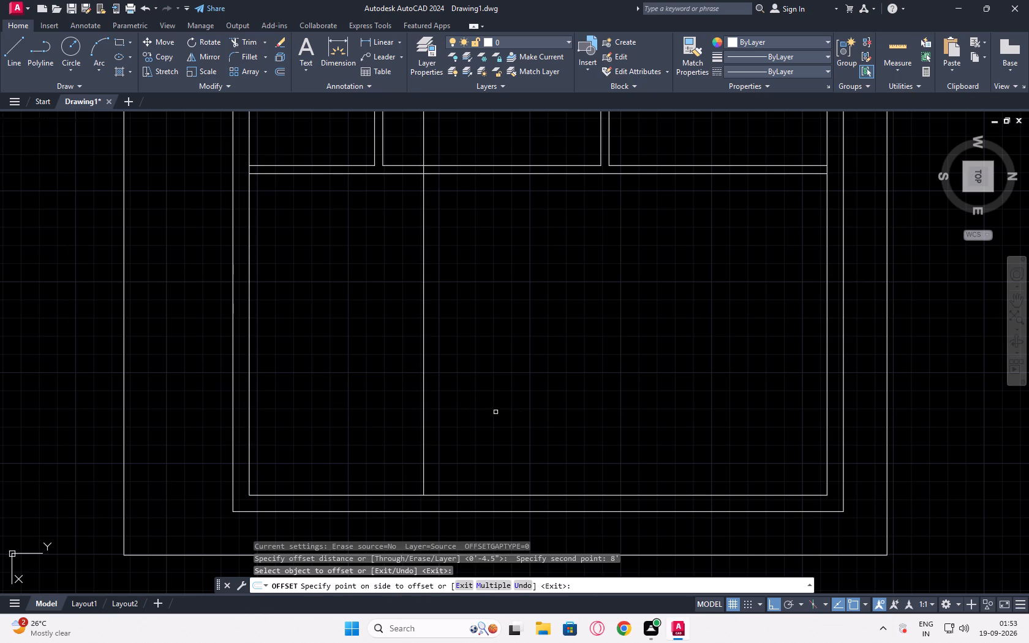
{"action": "key", "text": "Escape"}
Offset the new partition line 4.5" northward, away from the south wall, to give the partition its thickness.
{"action": "key", "text": "space"}
{"action": "left_click", "coordinate": [425, 388]}
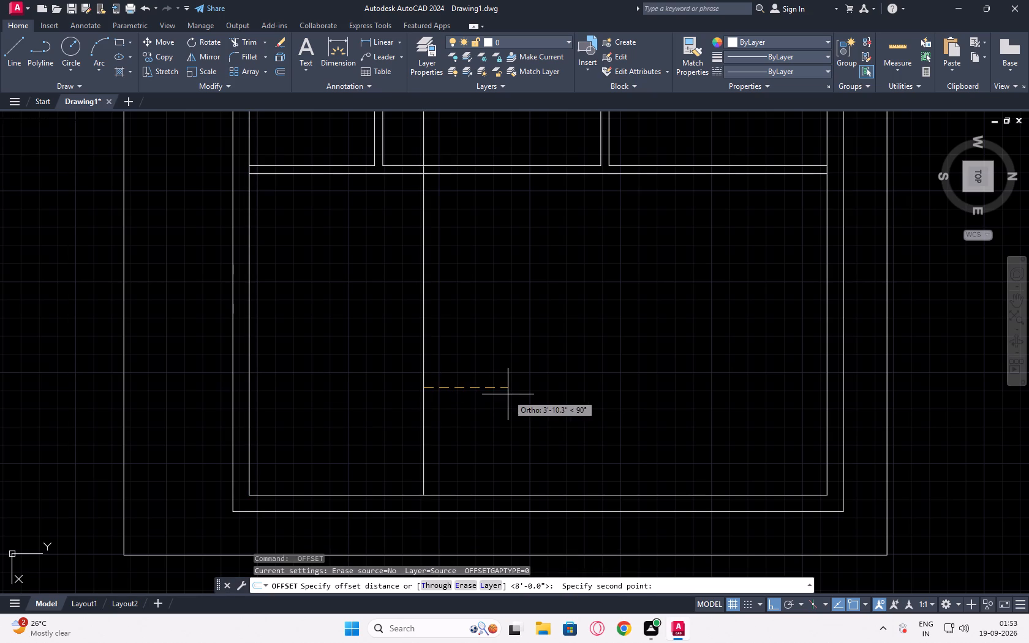
{"action": "type", "text": "4.5\""}
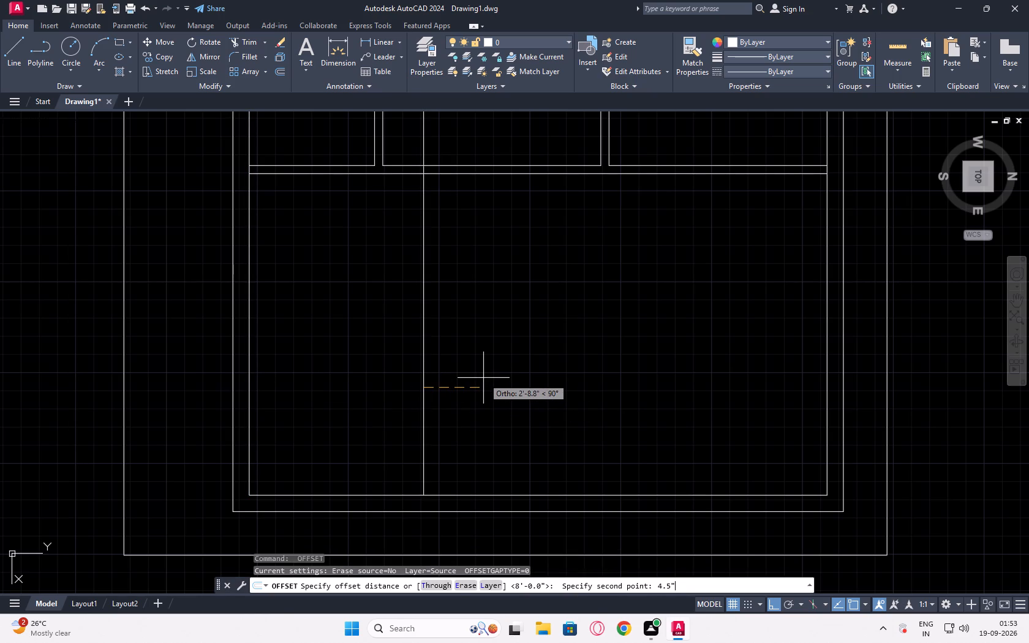
{"action": "key", "text": "Return"}
{"action": "left_click", "coordinate": [423, 389]}
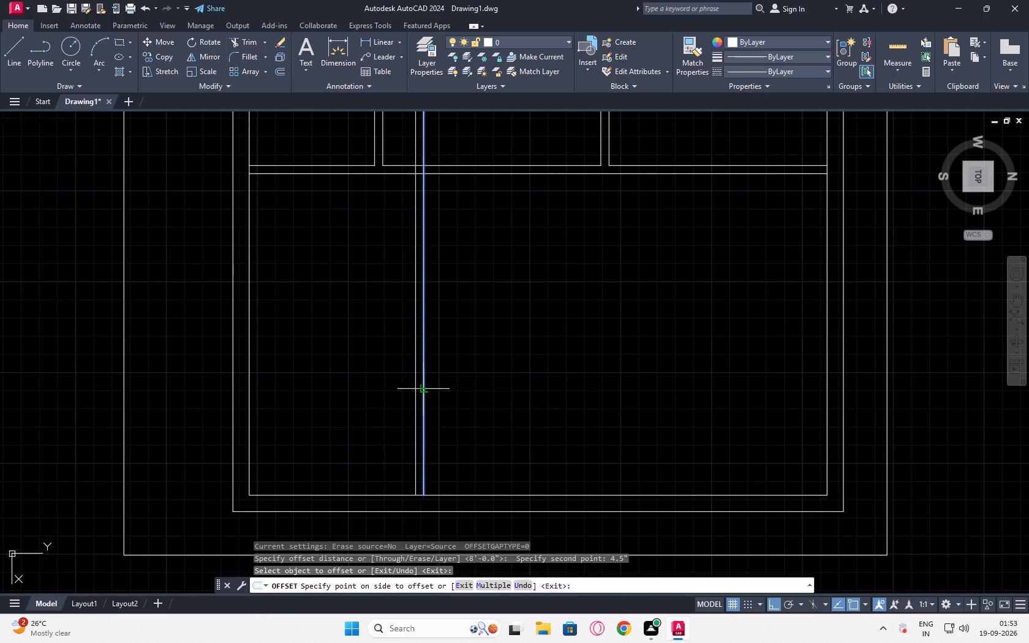
{"action": "left_click", "coordinate": [578, 379]}
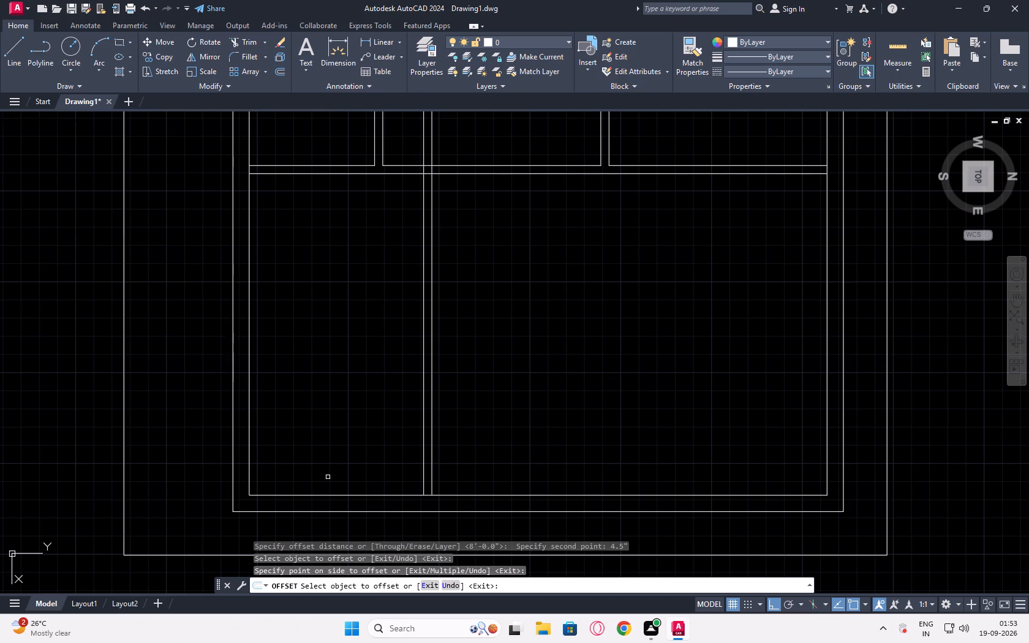
{"action": "key", "text": "Escape"}
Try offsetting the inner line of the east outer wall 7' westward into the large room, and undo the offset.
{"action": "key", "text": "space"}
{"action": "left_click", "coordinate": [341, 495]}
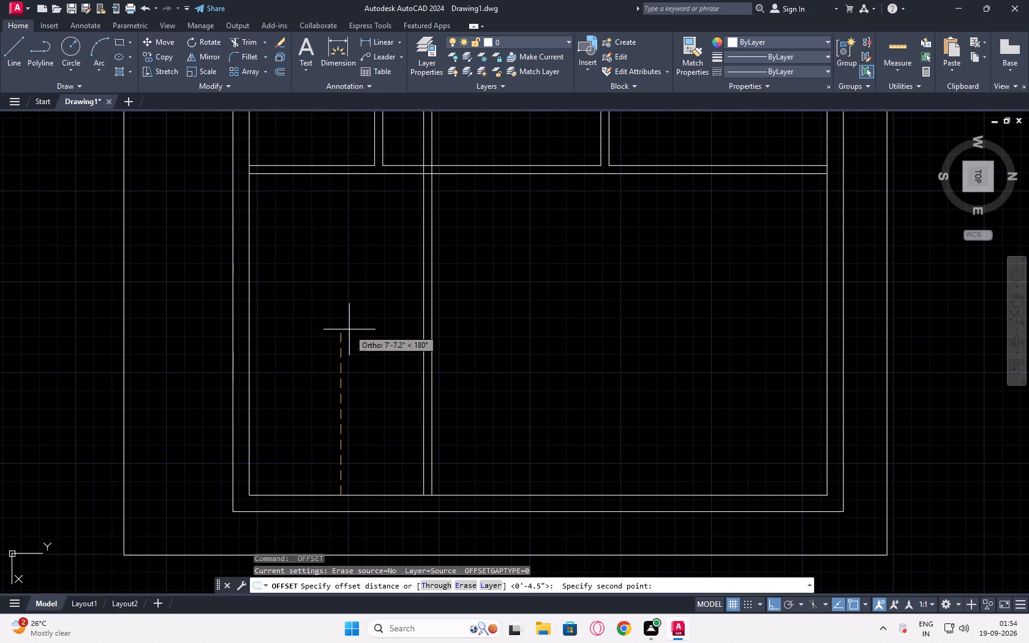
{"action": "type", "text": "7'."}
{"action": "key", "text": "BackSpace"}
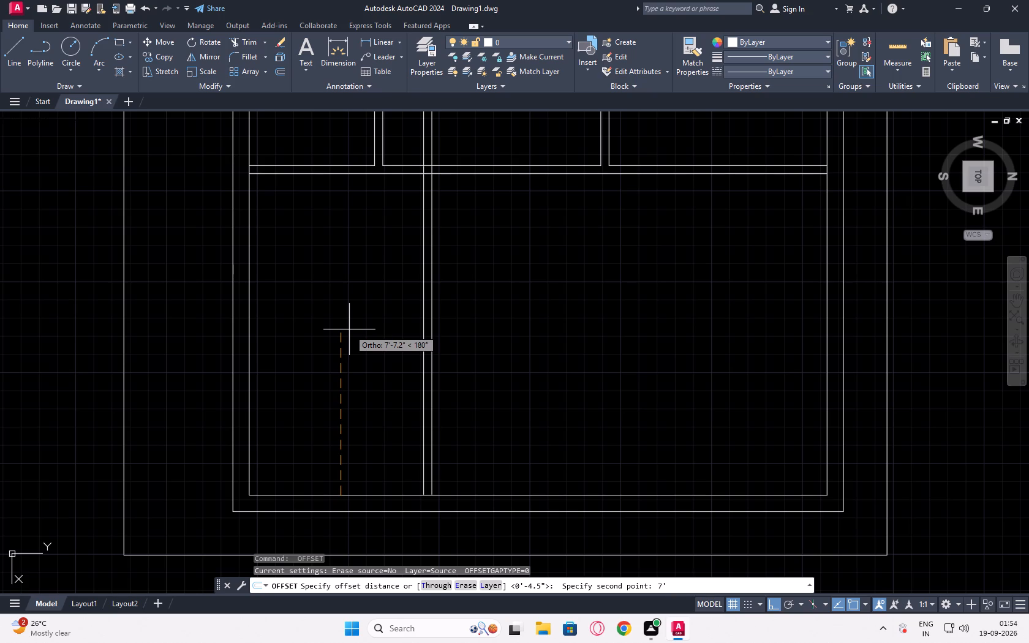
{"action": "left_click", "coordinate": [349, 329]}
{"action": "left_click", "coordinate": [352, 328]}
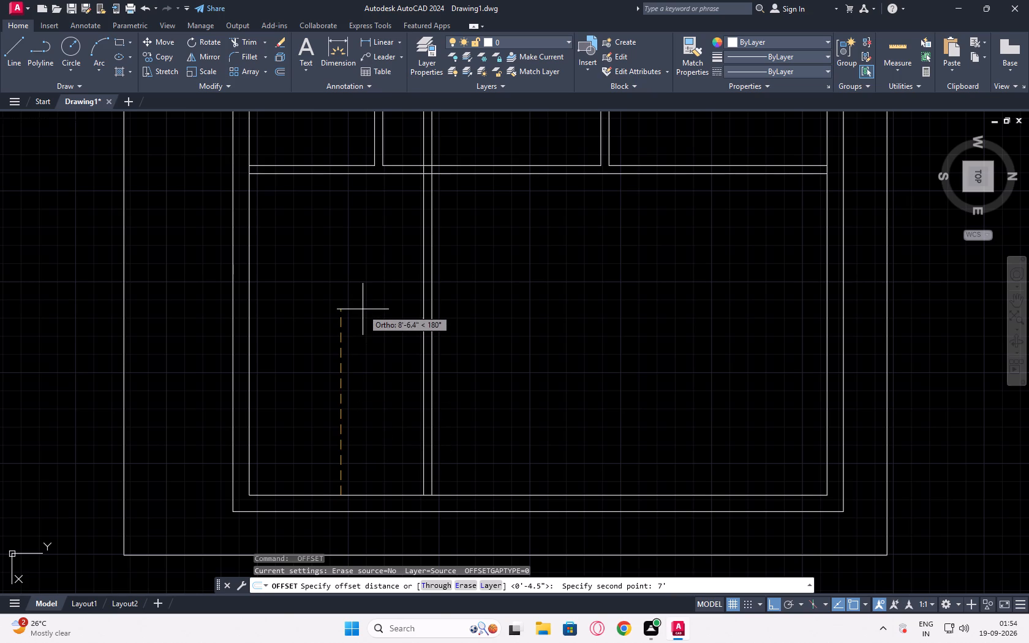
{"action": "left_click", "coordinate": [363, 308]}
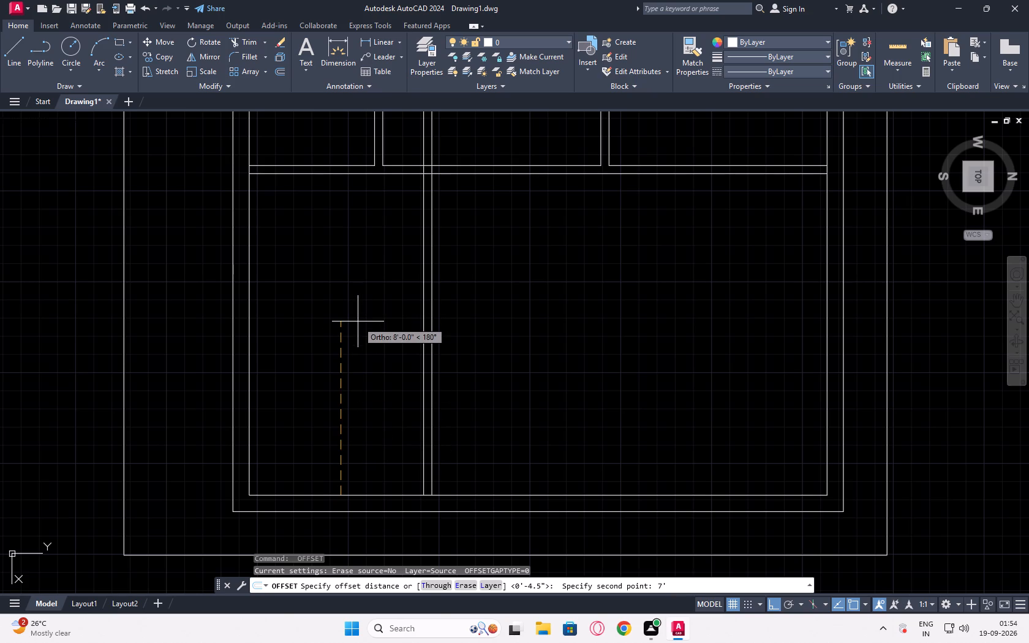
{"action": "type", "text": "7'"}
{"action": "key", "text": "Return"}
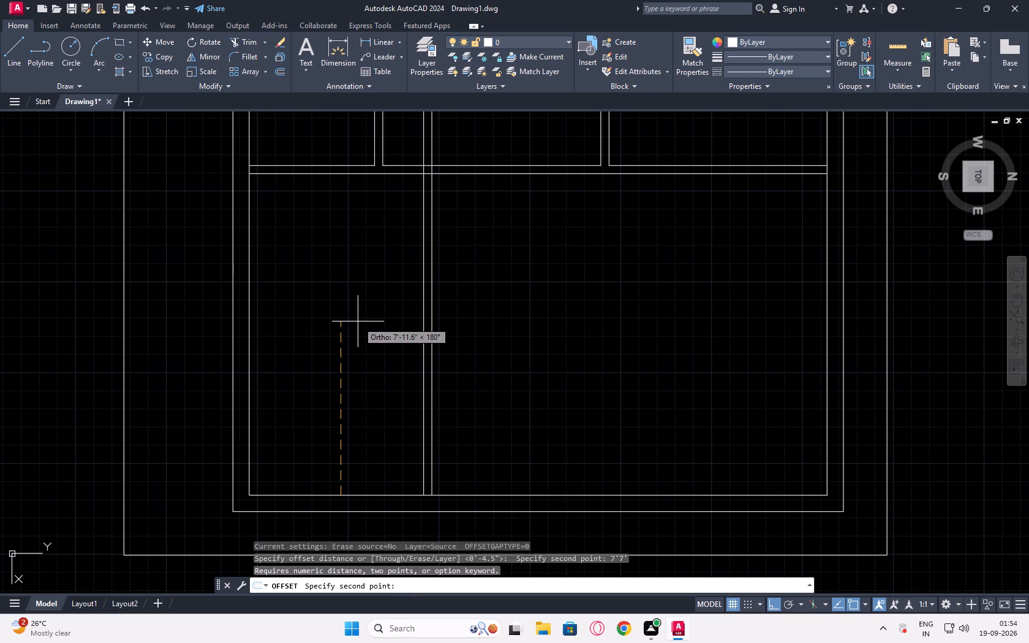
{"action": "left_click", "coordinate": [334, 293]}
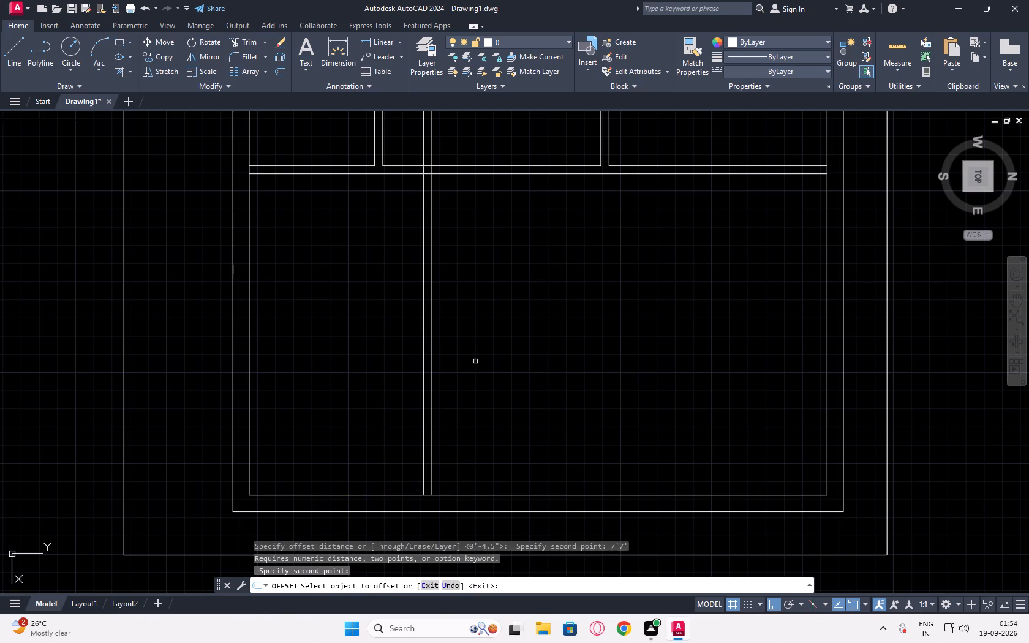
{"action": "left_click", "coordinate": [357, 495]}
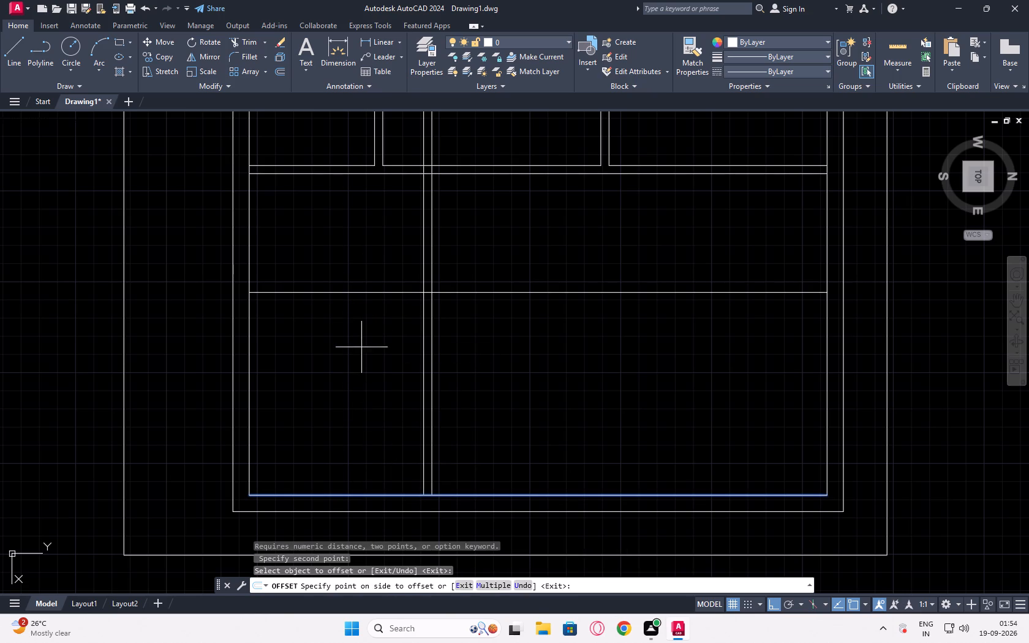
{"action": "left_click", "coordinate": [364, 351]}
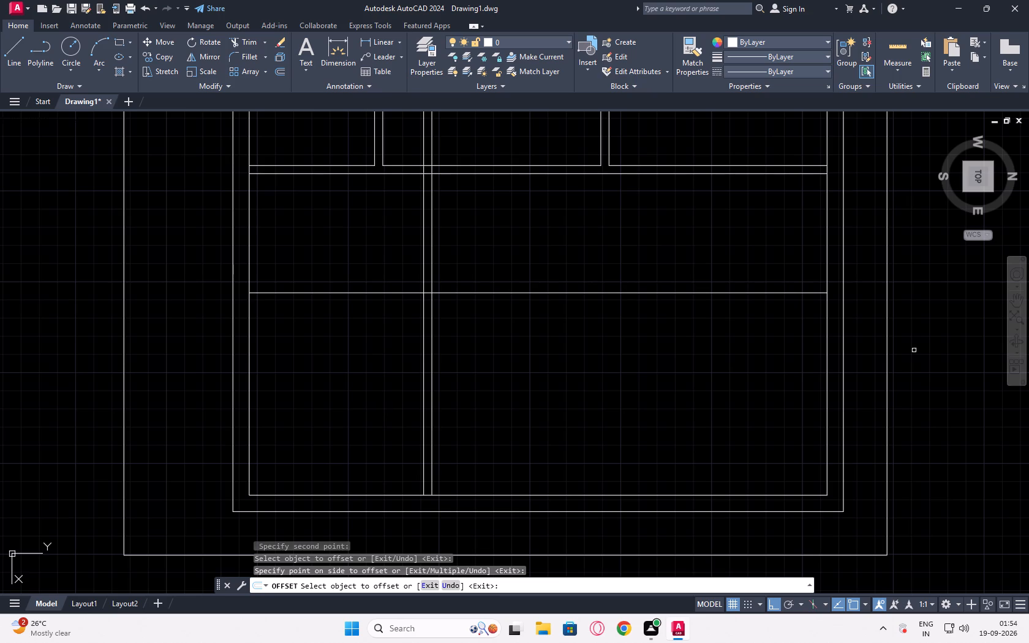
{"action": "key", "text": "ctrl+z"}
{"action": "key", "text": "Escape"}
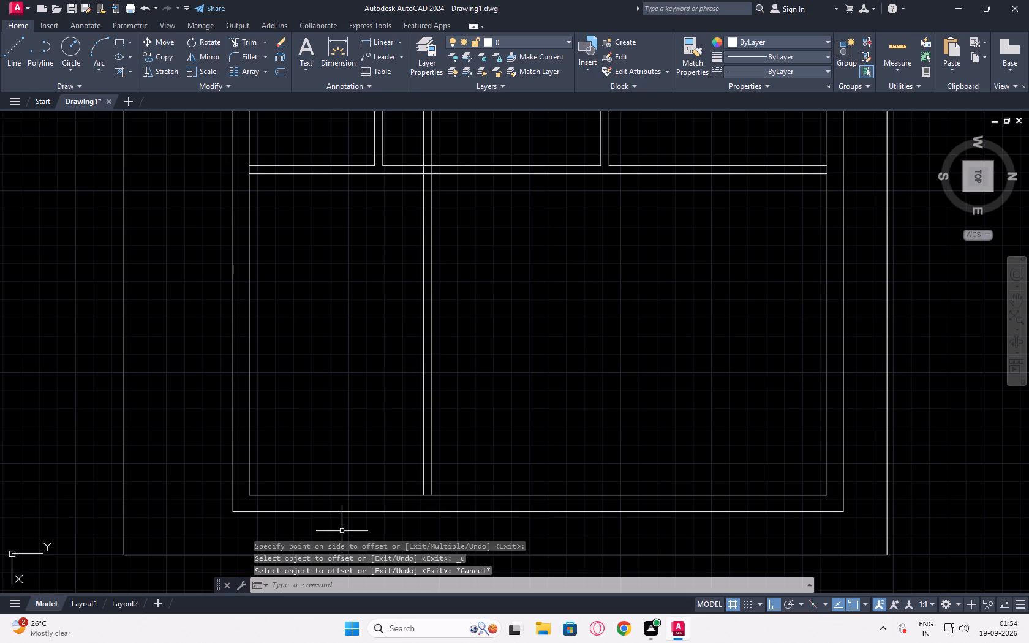
Offset the inner line of the east outer wall 7' westward into the large room.
{"action": "key", "text": "space"}
{"action": "left_click", "coordinate": [345, 496]}
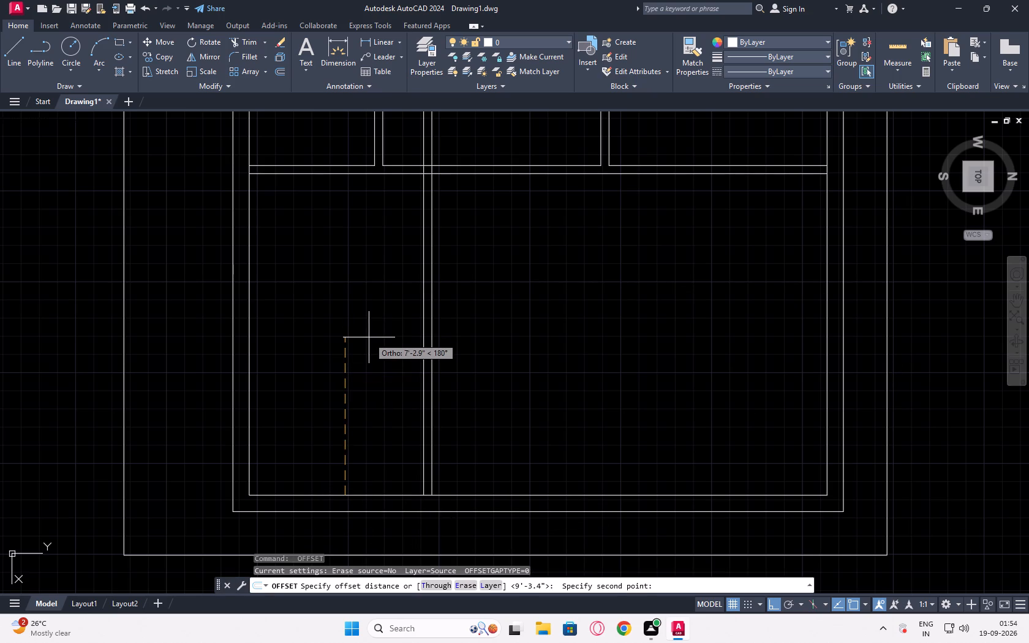
{"action": "type", "text": "7'"}
{"action": "key", "text": "Return"}
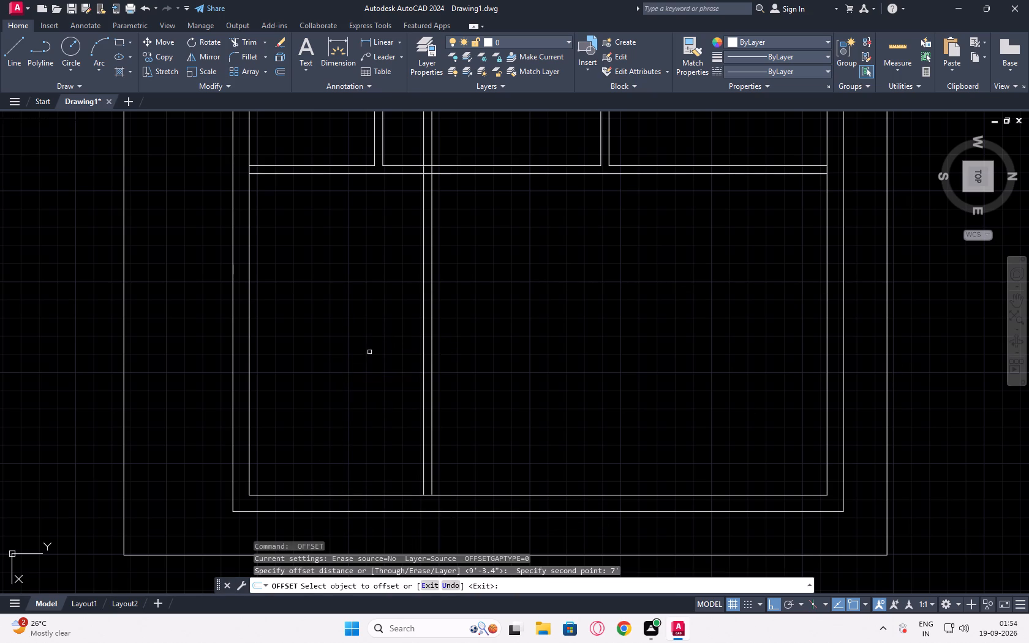
{"action": "left_click", "coordinate": [376, 459]}
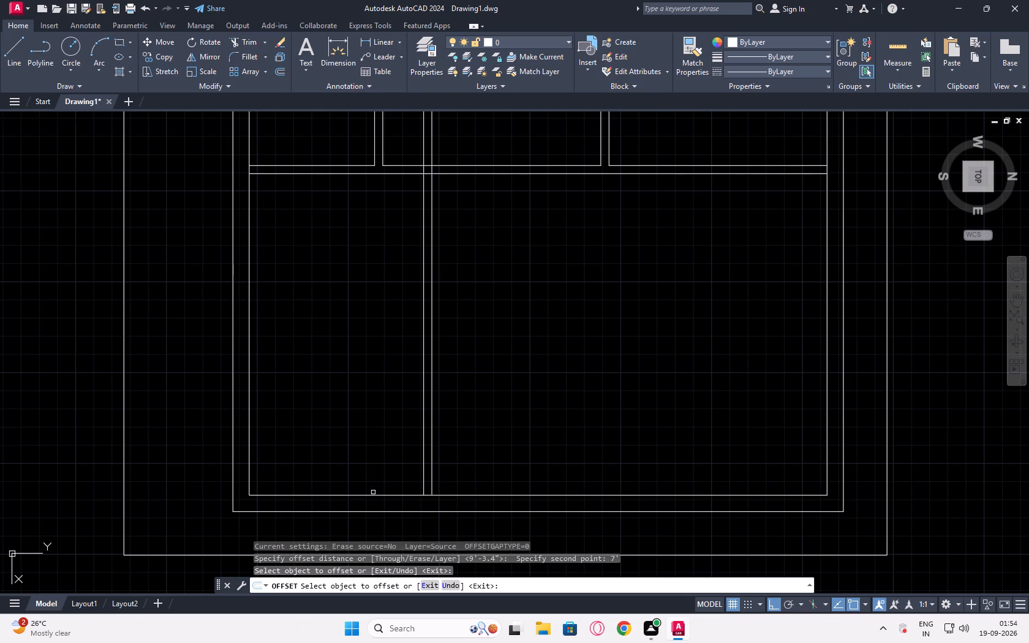
{"action": "left_click", "coordinate": [370, 495]}
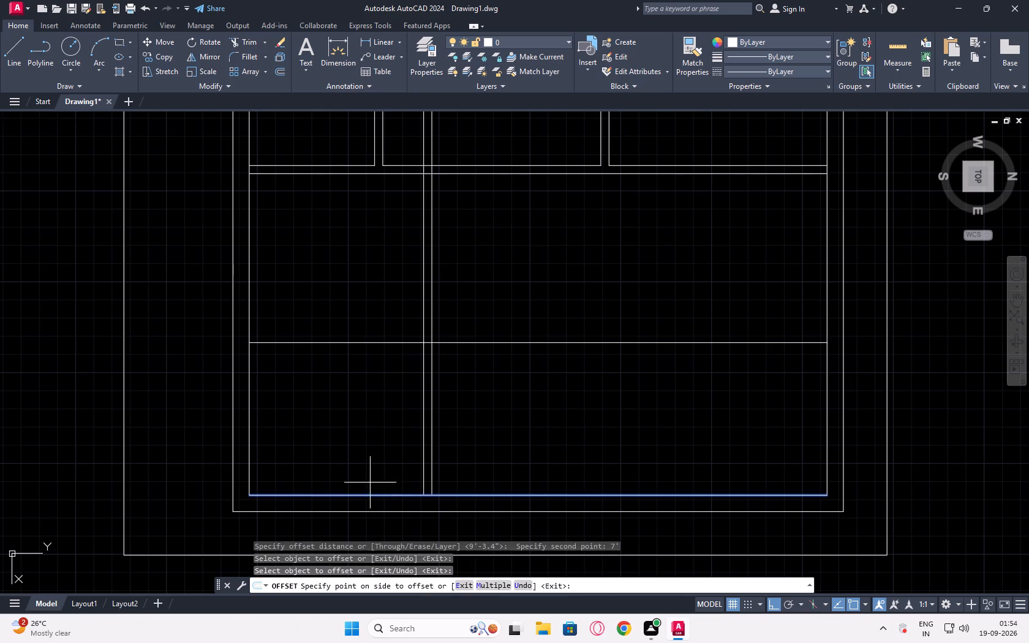
{"action": "left_click", "coordinate": [387, 289]}
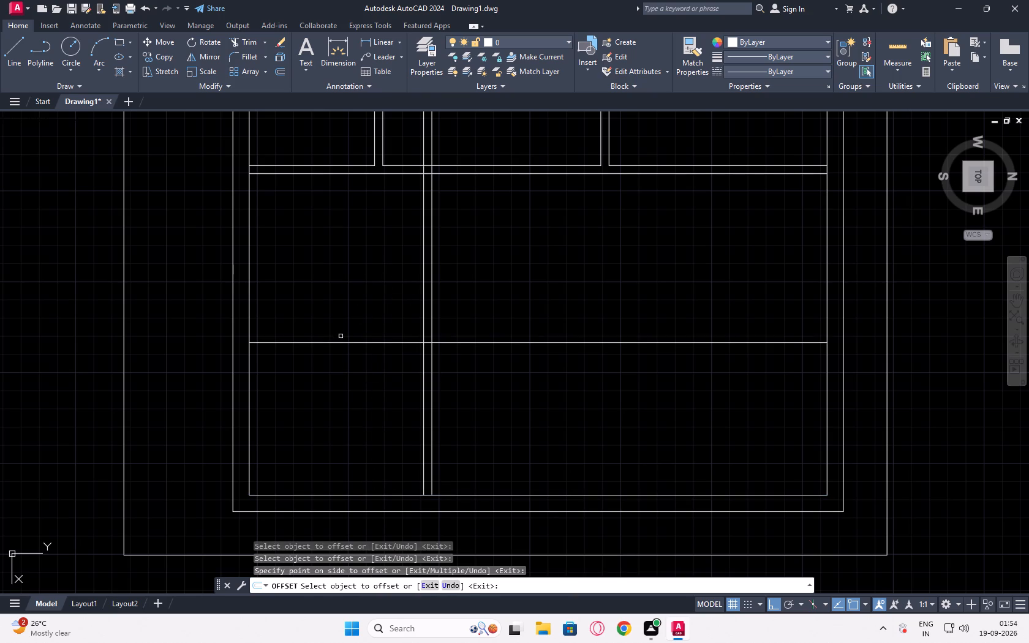
{"action": "key", "text": "Escape"}
Offset the new partition line 4.5" westward, away from the east wall, to give the partition its thickness.
{"action": "key", "text": "space"}
{"action": "left_click", "coordinate": [347, 342]}
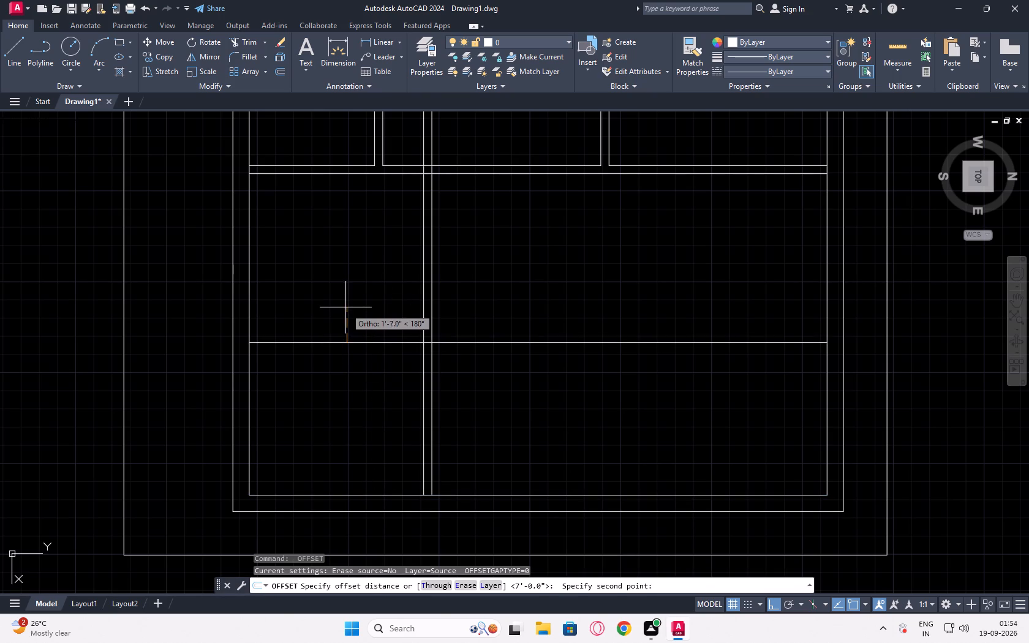
{"action": "type", "text": "4.5"}
{"action": "key", "text": "shift+quotedbl"}
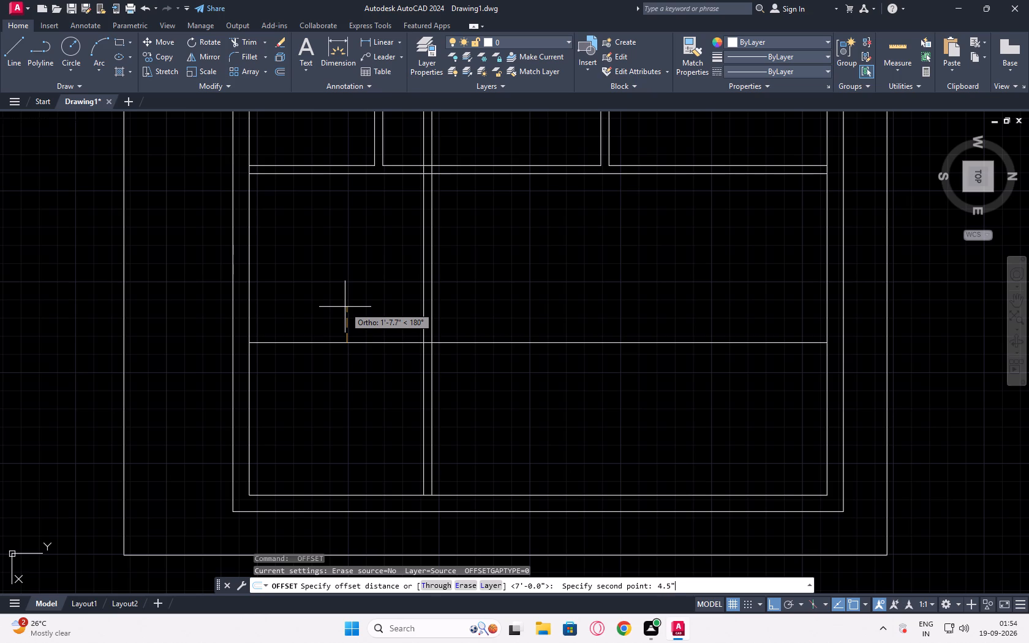
{"action": "key", "text": "Return"}
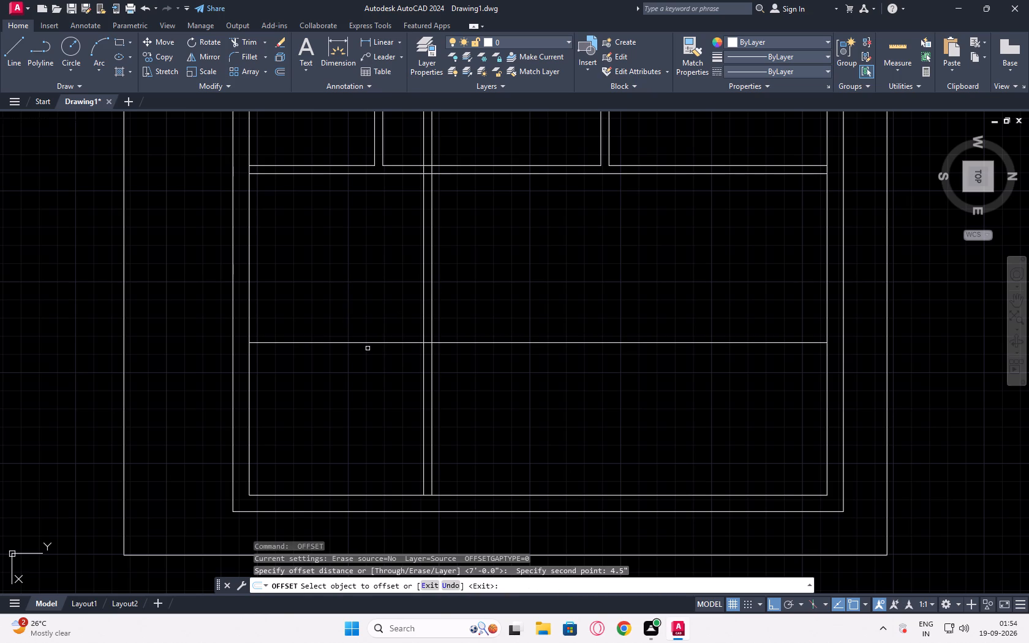
{"action": "left_click_drag", "start_coordinate": [366, 343], "coordinate": [366, 307]}
{"action": "left_click", "coordinate": [364, 277]}
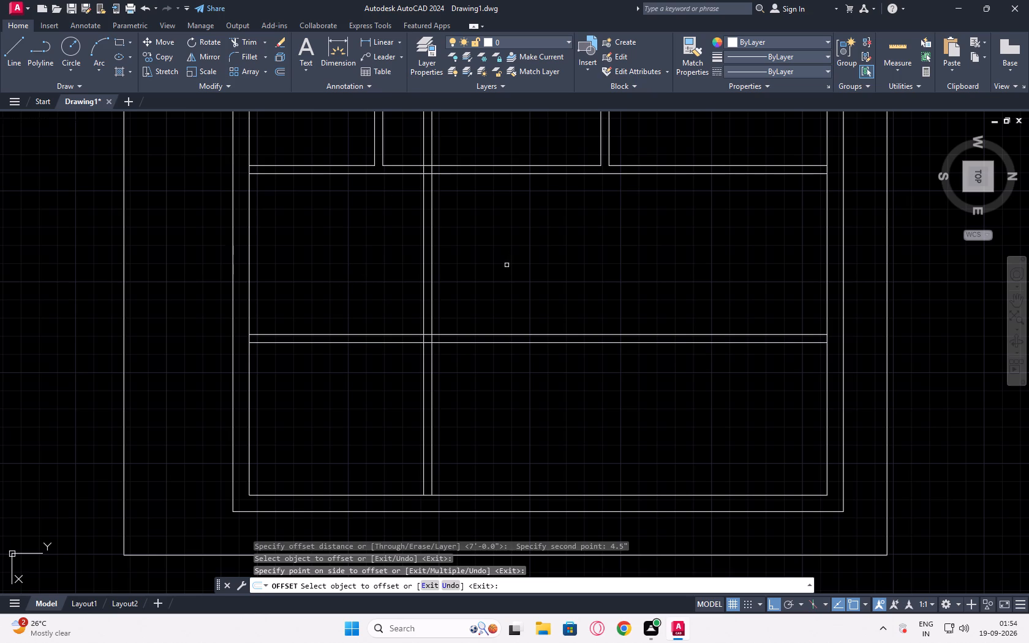
Trim the two new partitions where they overrun and cross, leaving a clean-cornered small room in the southeast corner.
{"action": "left_click", "coordinate": [243, 43]}
{"action": "left_click_drag", "start_coordinate": [350, 296], "coordinate": [510, 407]}
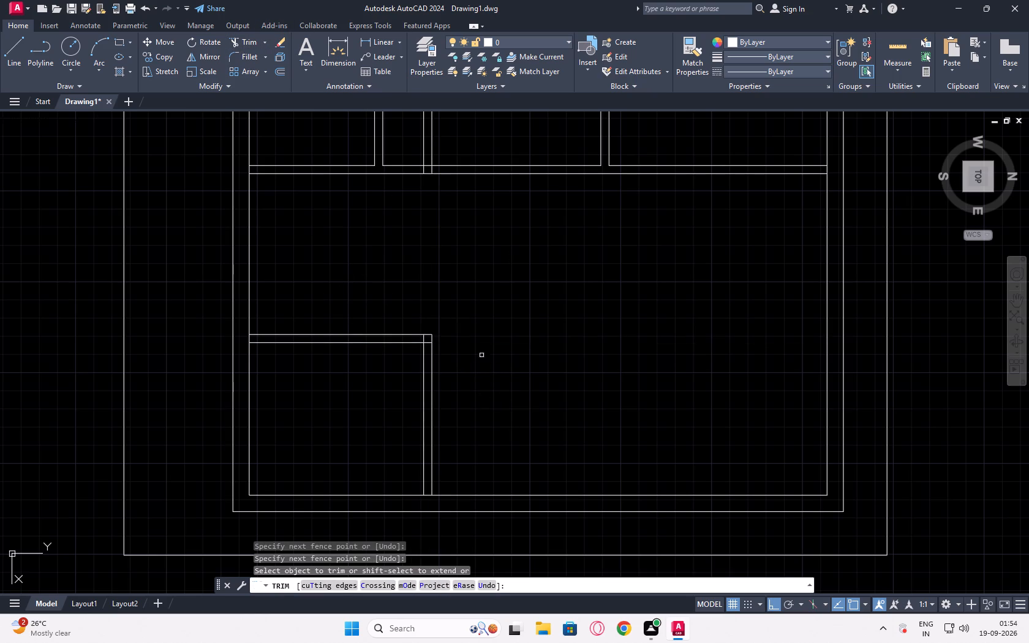
{"action": "scroll", "coordinate": [465, 344], "scroll_direction": "up", "scroll_amount": 2}
{"action": "left_click", "coordinate": [343, 335]}
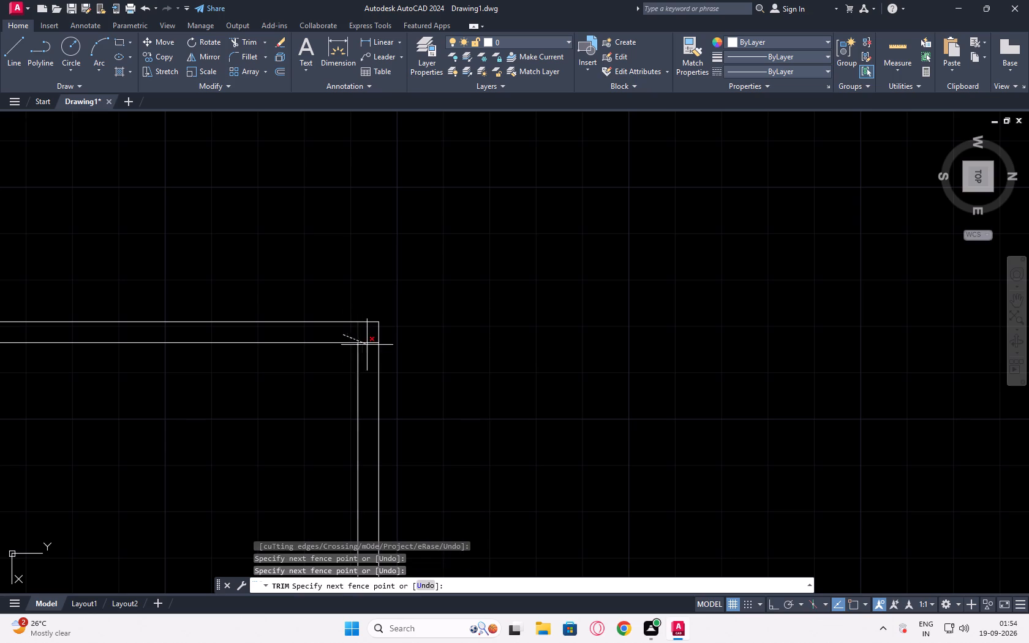
{"action": "left_click", "coordinate": [365, 339]}
{"action": "left_click", "coordinate": [365, 337]}
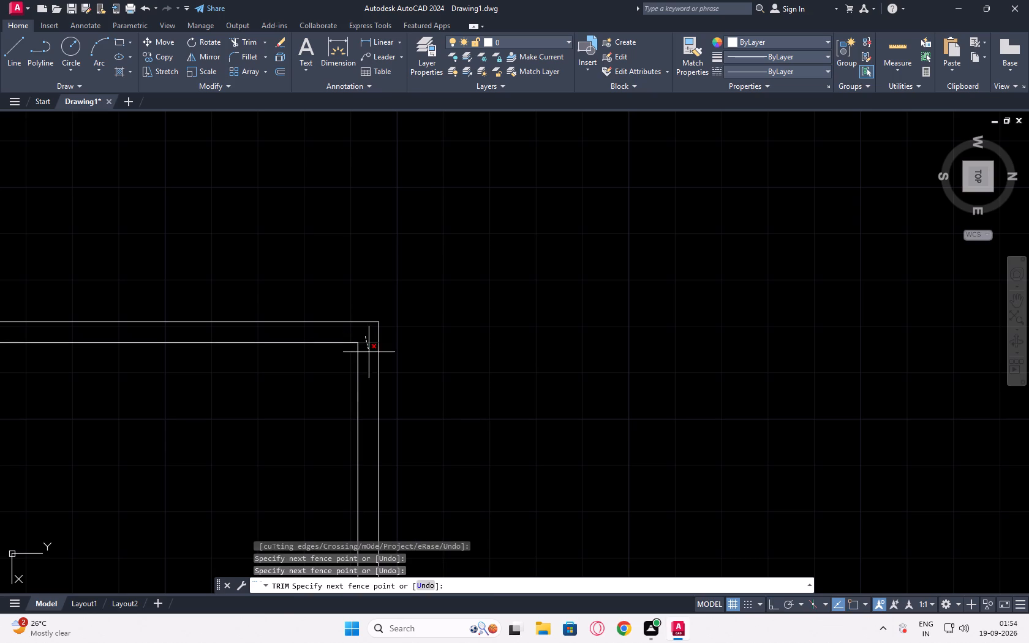
{"action": "left_click", "coordinate": [369, 364]}
Delete the leftover pair of partition lines running through the middle row of rooms and the west strip.
{"action": "scroll", "coordinate": [461, 377], "scroll_direction": "down", "scroll_amount": 2}
{"action": "middle_click", "coordinate": [494, 444]}
{"action": "middle_click", "coordinate": [497, 433]}
{"action": "middle_click_drag", "start_coordinate": [499, 428], "coordinate": [516, 383]}
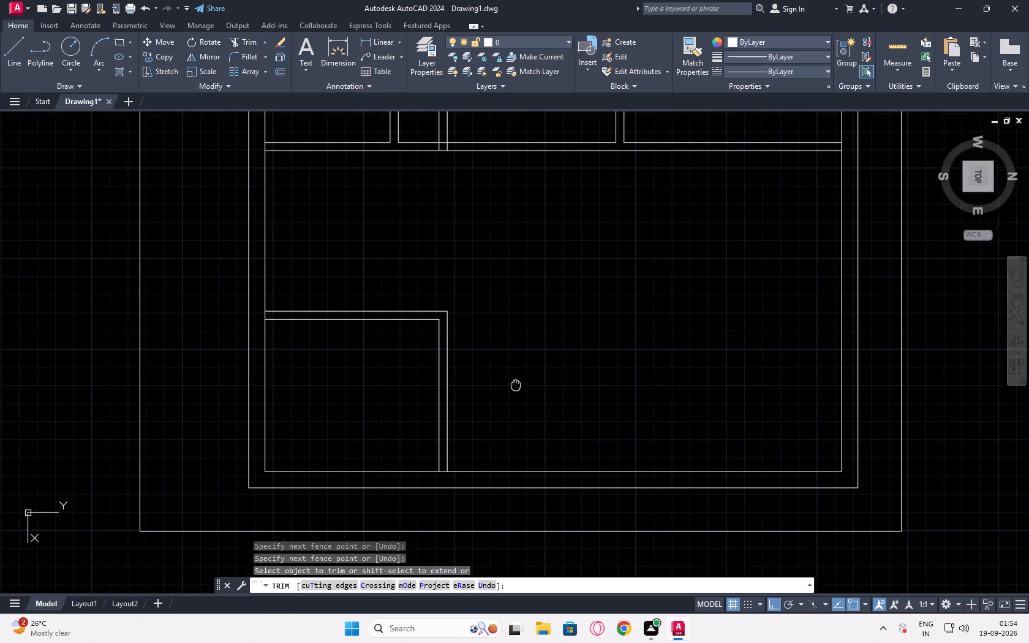
{"action": "middle_click_drag", "start_coordinate": [516, 383], "coordinate": [518, 380]}
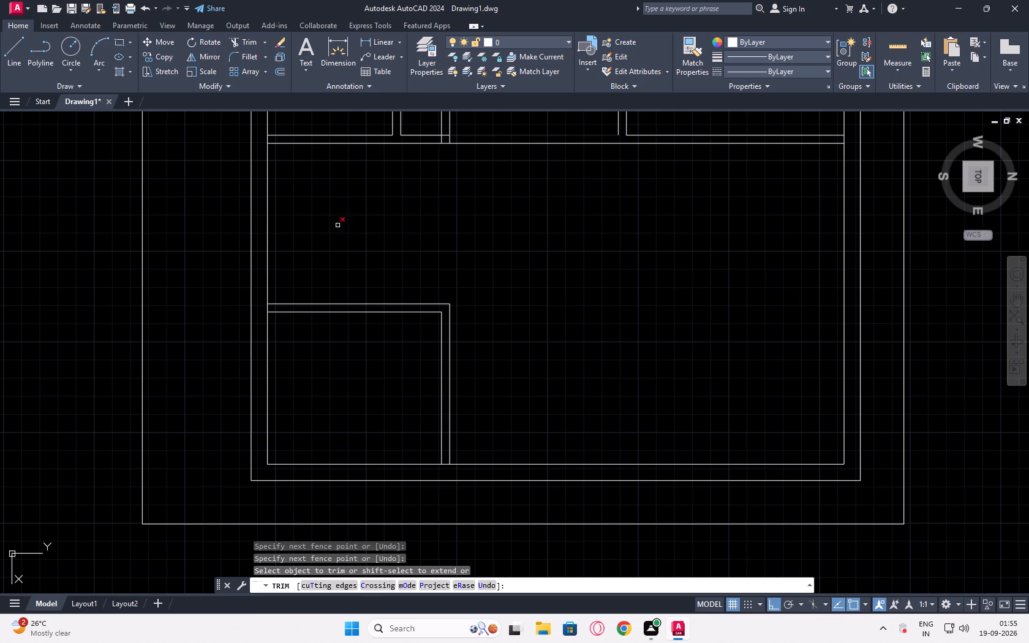
{"action": "middle_click_drag", "start_coordinate": [611, 307], "coordinate": [529, 378]}
{"action": "scroll", "coordinate": [529, 378], "scroll_direction": "down", "scroll_amount": 4}
{"action": "scroll", "coordinate": [529, 378], "scroll_direction": "up", "scroll_amount": 2}
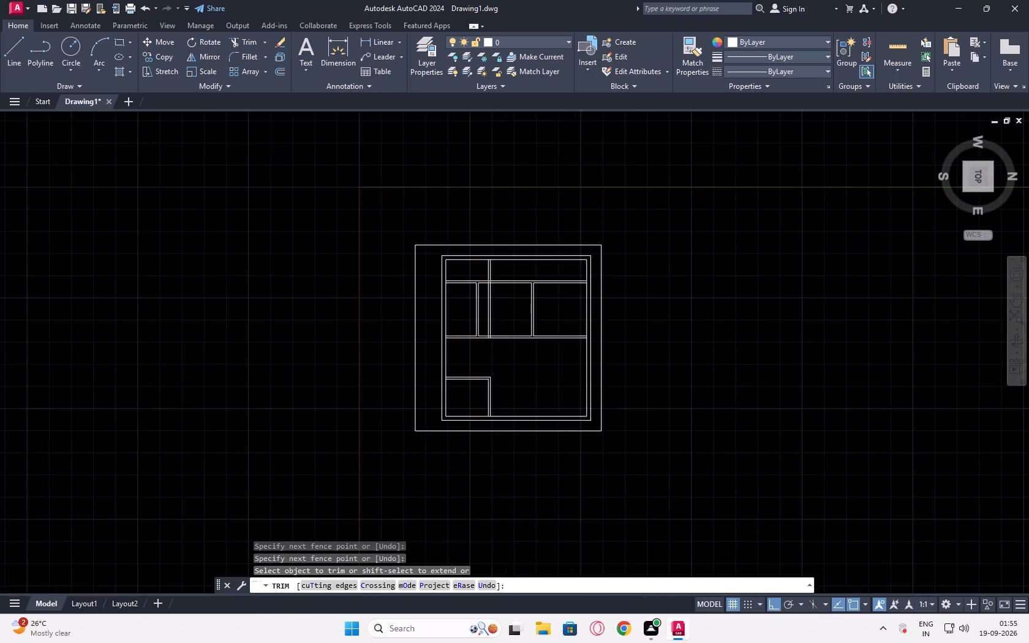
{"action": "scroll", "coordinate": [529, 378], "scroll_direction": "up", "scroll_amount": 1}
{"action": "left_click", "coordinate": [466, 210]}
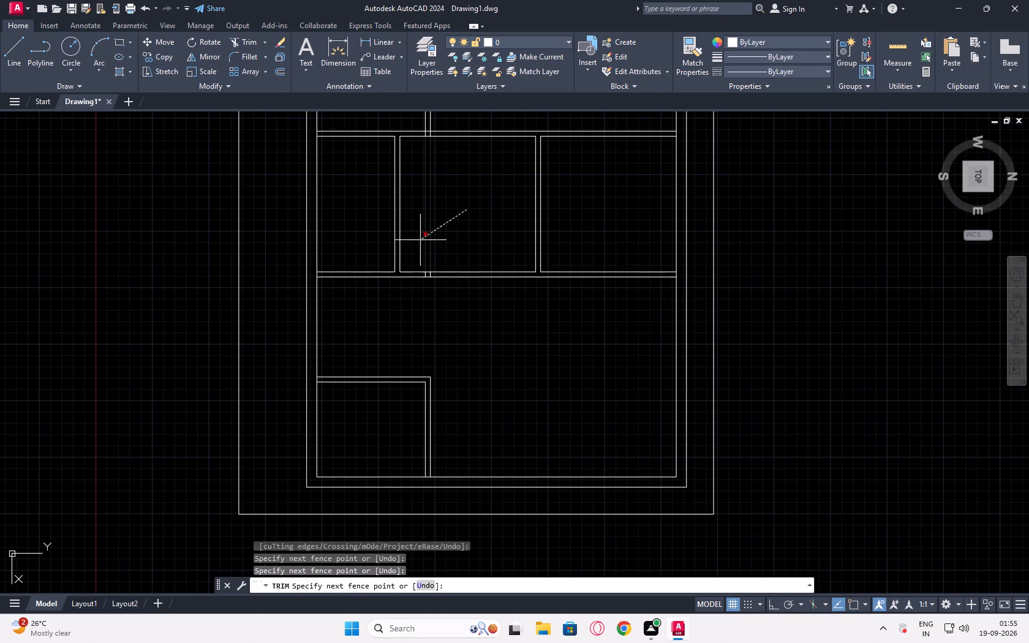
{"action": "key", "text": "Escape"}
{"action": "left_click", "coordinate": [473, 227]}
{"action": "left_click", "coordinate": [418, 252]}
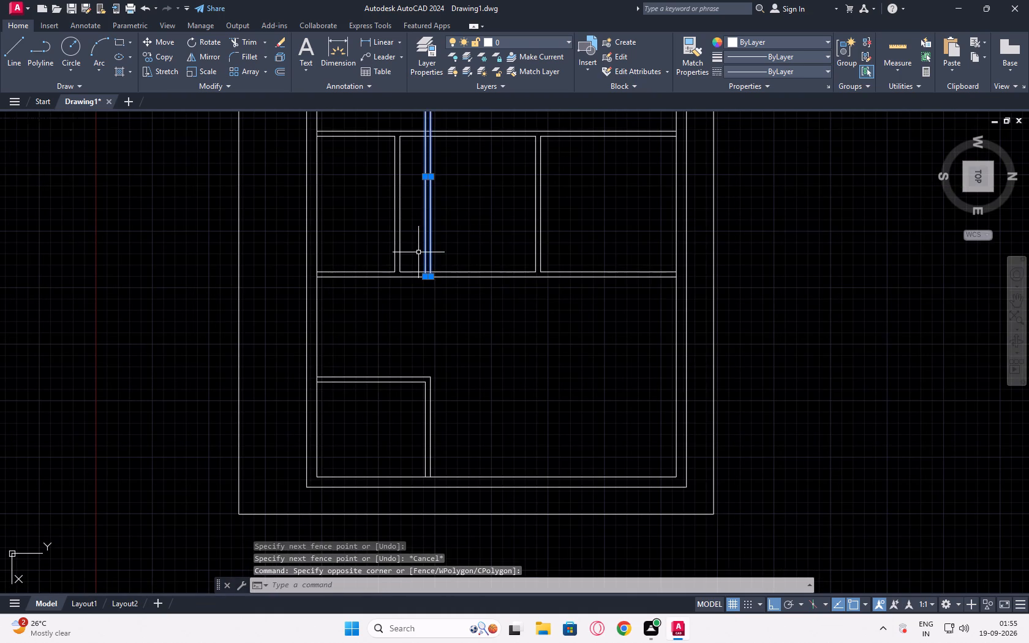
{"action": "key", "text": "Delete"}
Draw a diagonal line across the small room's corner, joining the midpoints of its two partitions' outer lines.
{"action": "scroll", "coordinate": [474, 389], "scroll_direction": "up", "scroll_amount": 2}
{"action": "middle_click_drag", "start_coordinate": [474, 389], "coordinate": [516, 339]}
{"action": "middle_click", "coordinate": [519, 333]}
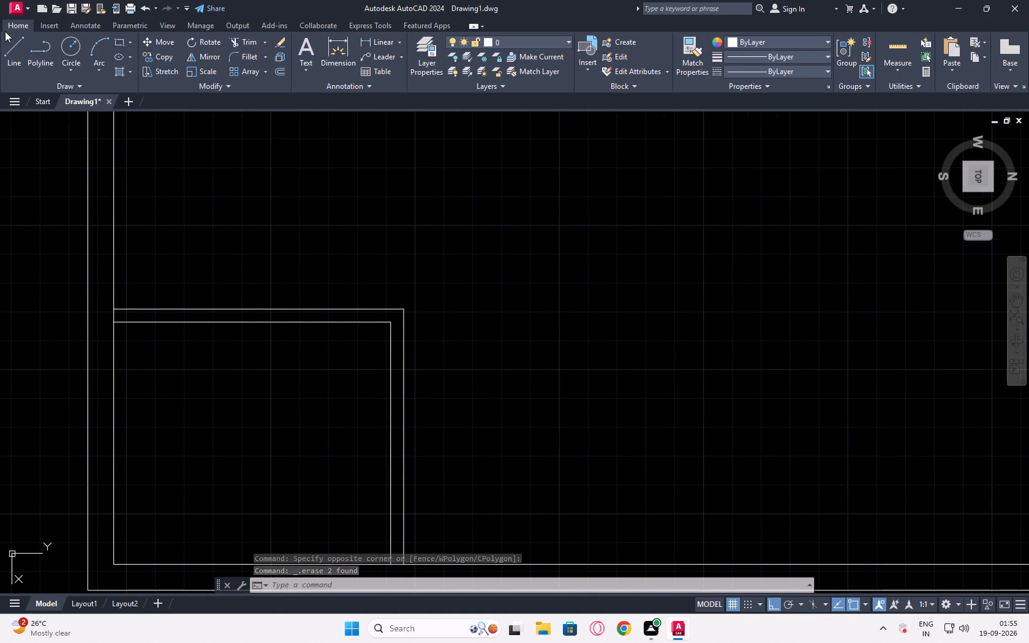
{"action": "left_click", "coordinate": [13, 50]}
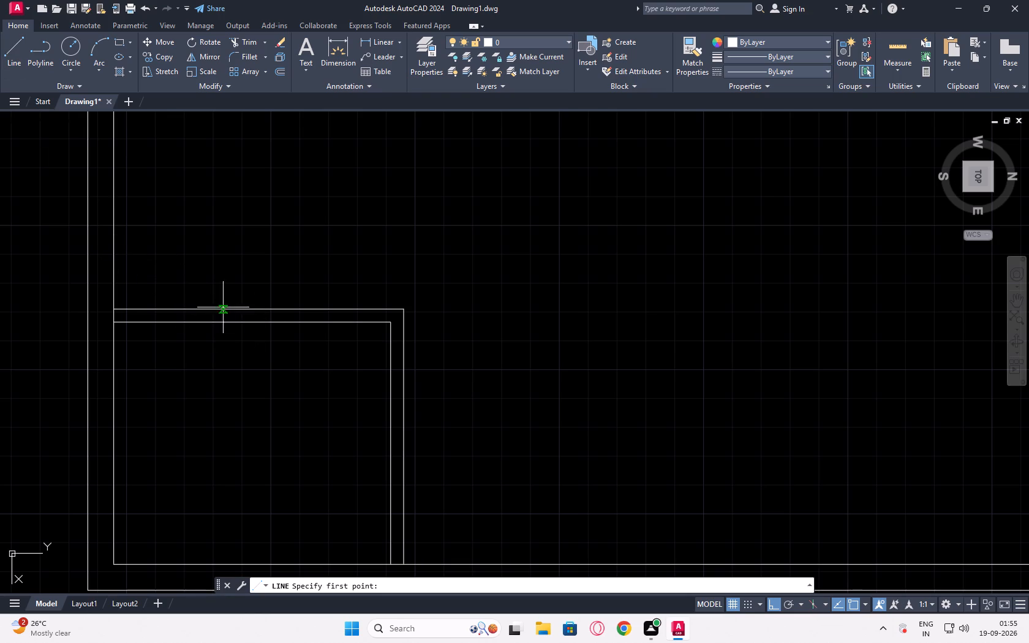
{"action": "left_click", "coordinate": [259, 307]}
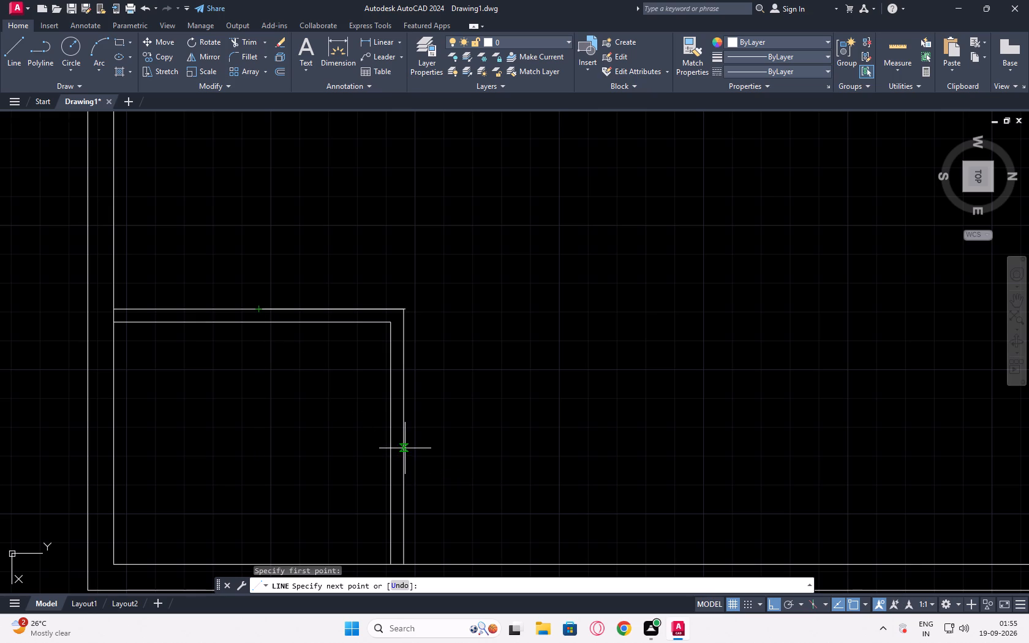
{"action": "left_click", "coordinate": [405, 436]}
{"action": "key", "text": "Escape"}
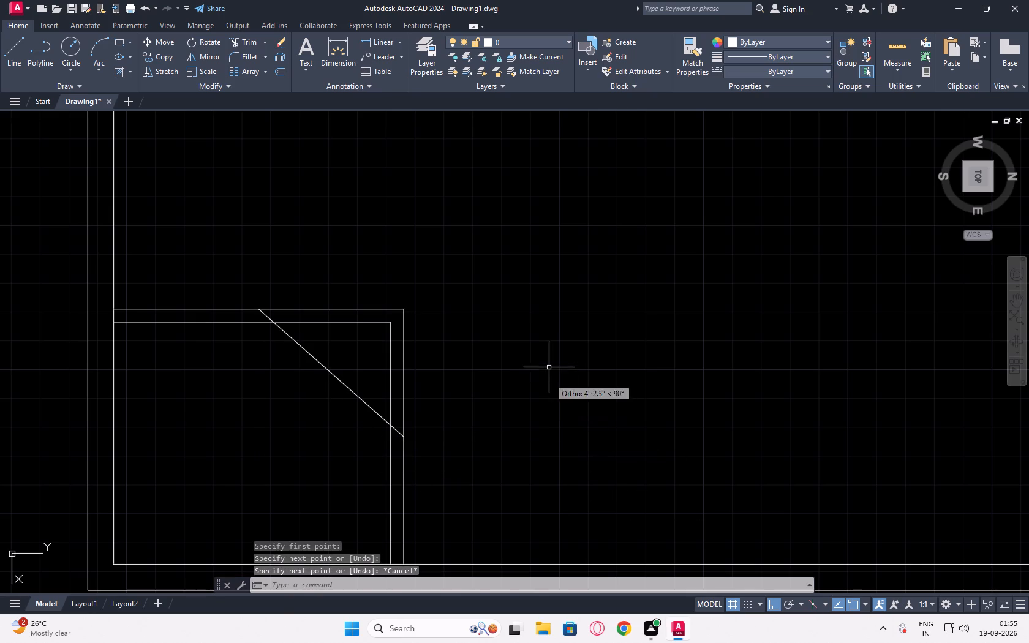
Trim both partitions' lines back to the diagonal, removing the corner portion outside it.
{"action": "left_click", "coordinate": [243, 37]}
{"action": "left_click_drag", "start_coordinate": [308, 294], "coordinate": [416, 404]}
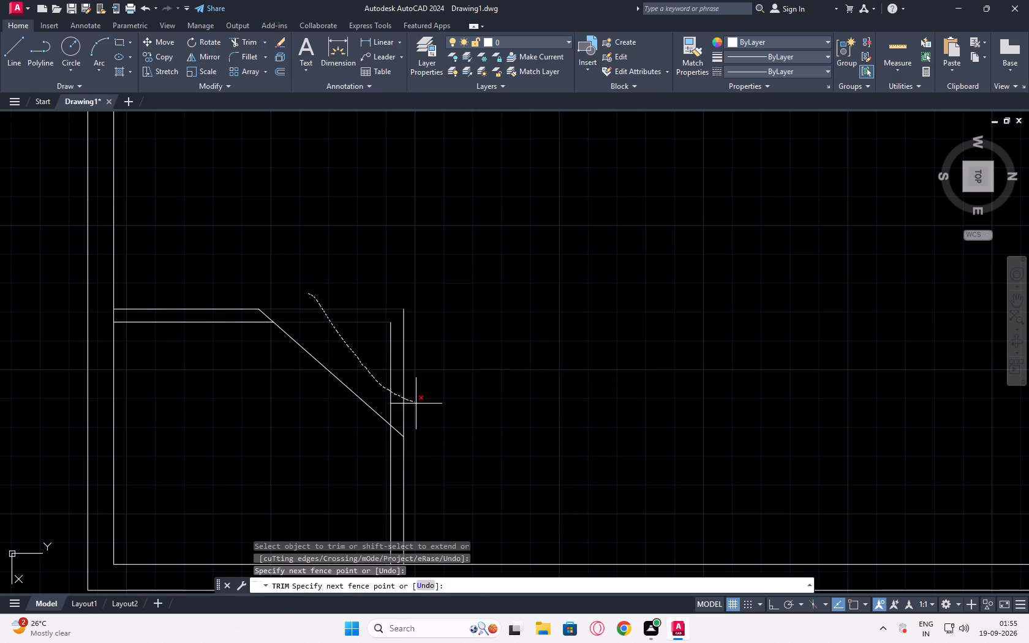
{"action": "left_click_drag", "start_coordinate": [416, 404], "coordinate": [456, 415]}
{"action": "left_click", "coordinate": [372, 335]}
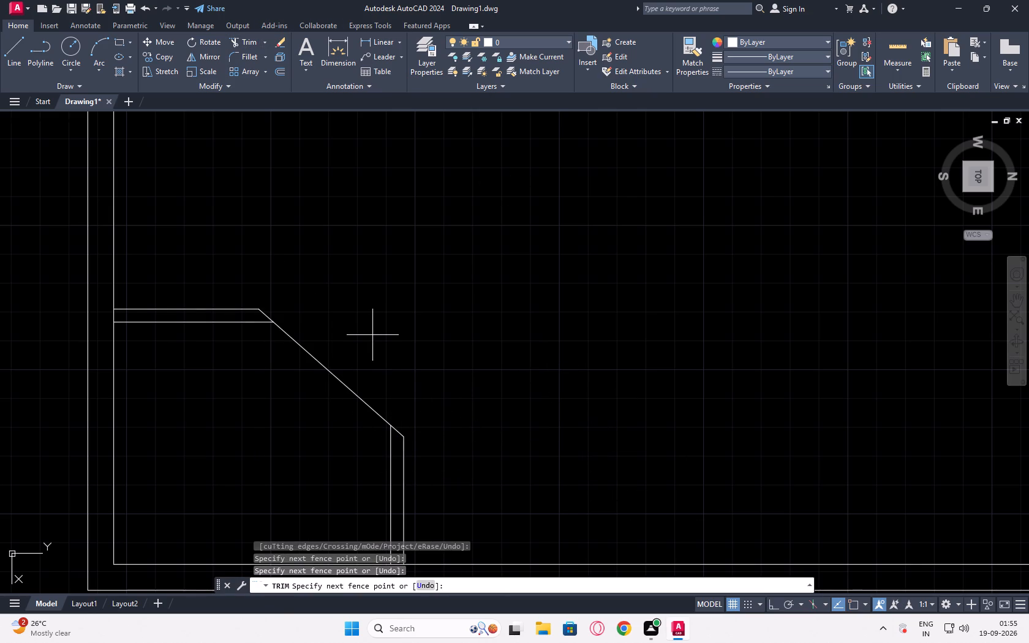
{"action": "key", "text": "Escape"}
Delete the diagonal line between the two trimmed partition ends.
{"action": "left_click_drag", "start_coordinate": [371, 317], "coordinate": [355, 337]}
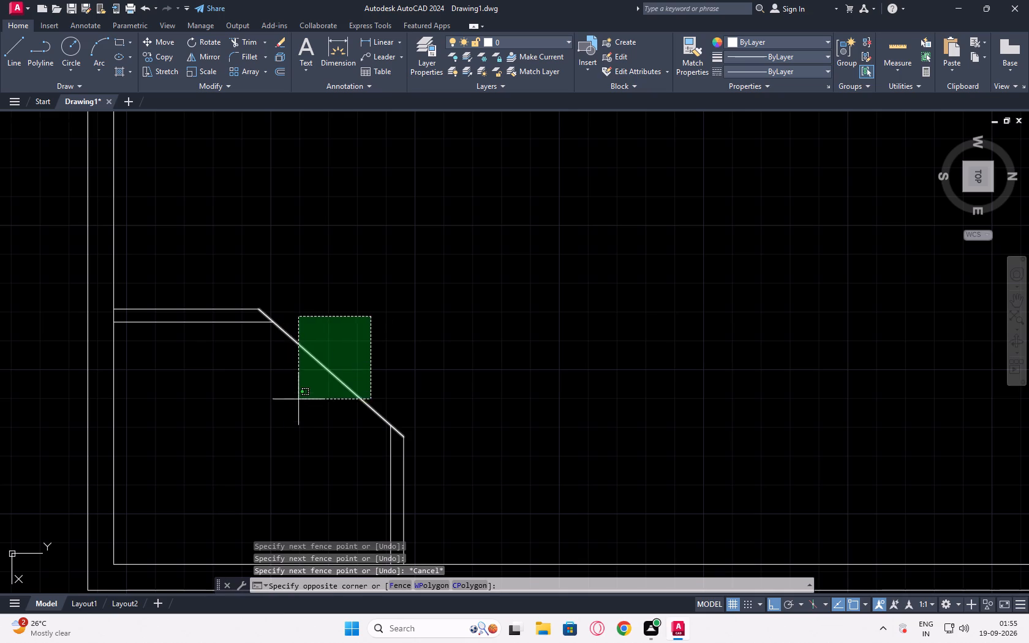
{"action": "left_click", "coordinate": [303, 397]}
{"action": "key", "text": "Delete"}
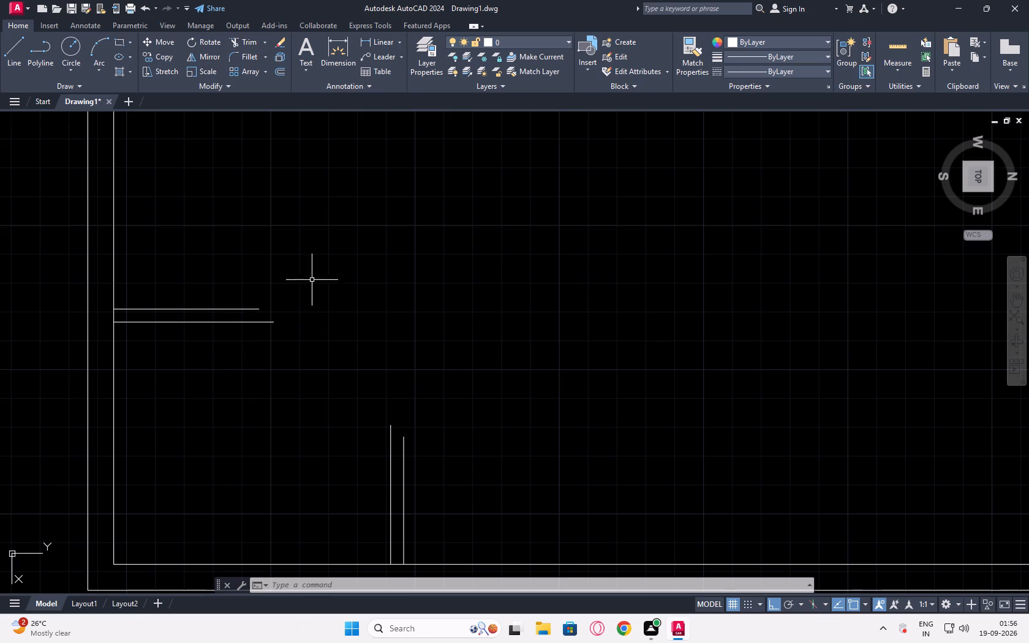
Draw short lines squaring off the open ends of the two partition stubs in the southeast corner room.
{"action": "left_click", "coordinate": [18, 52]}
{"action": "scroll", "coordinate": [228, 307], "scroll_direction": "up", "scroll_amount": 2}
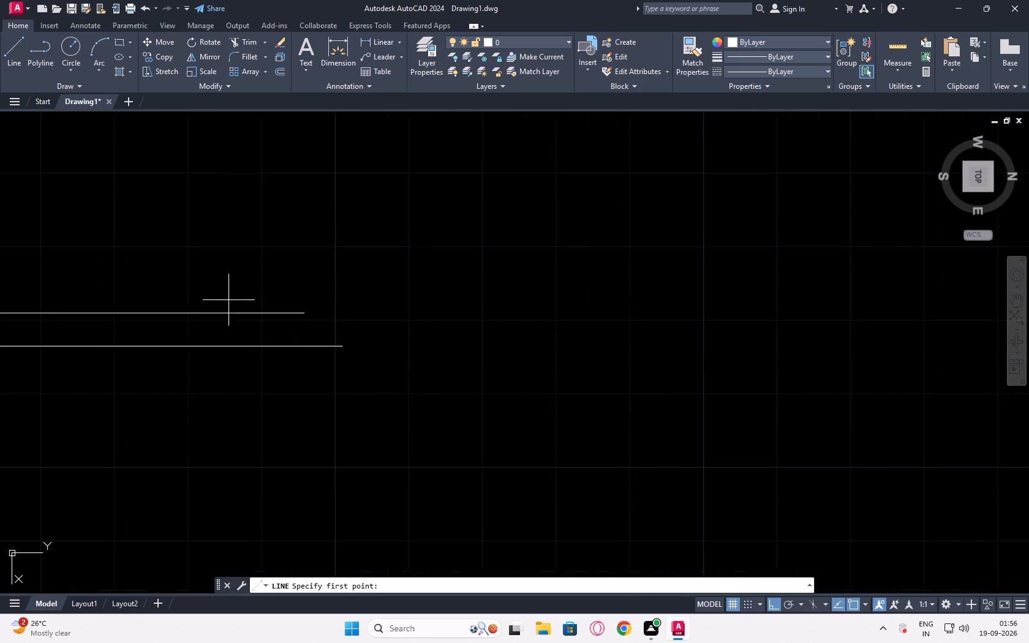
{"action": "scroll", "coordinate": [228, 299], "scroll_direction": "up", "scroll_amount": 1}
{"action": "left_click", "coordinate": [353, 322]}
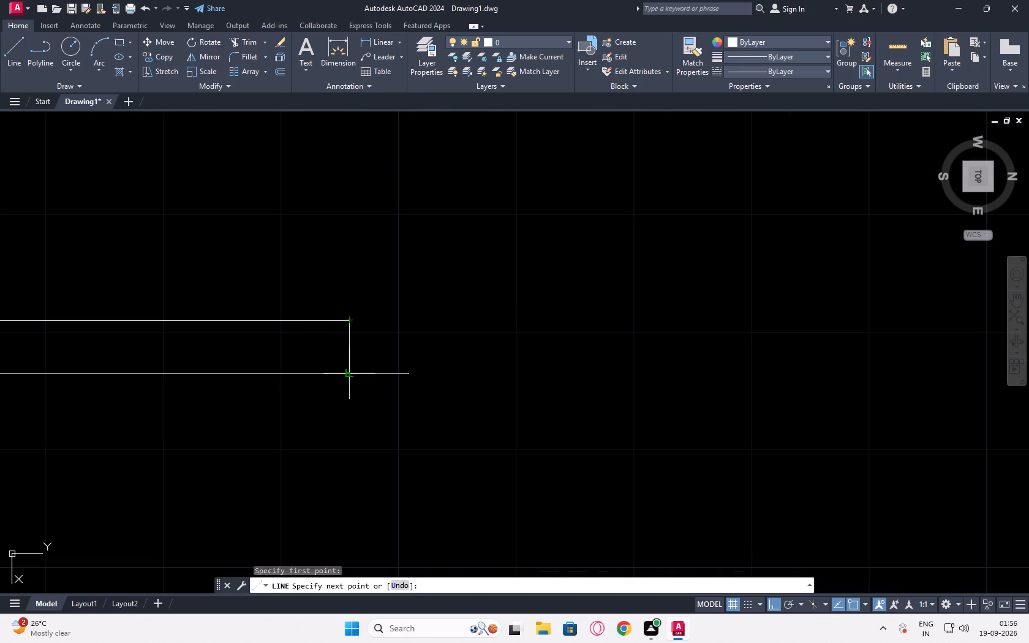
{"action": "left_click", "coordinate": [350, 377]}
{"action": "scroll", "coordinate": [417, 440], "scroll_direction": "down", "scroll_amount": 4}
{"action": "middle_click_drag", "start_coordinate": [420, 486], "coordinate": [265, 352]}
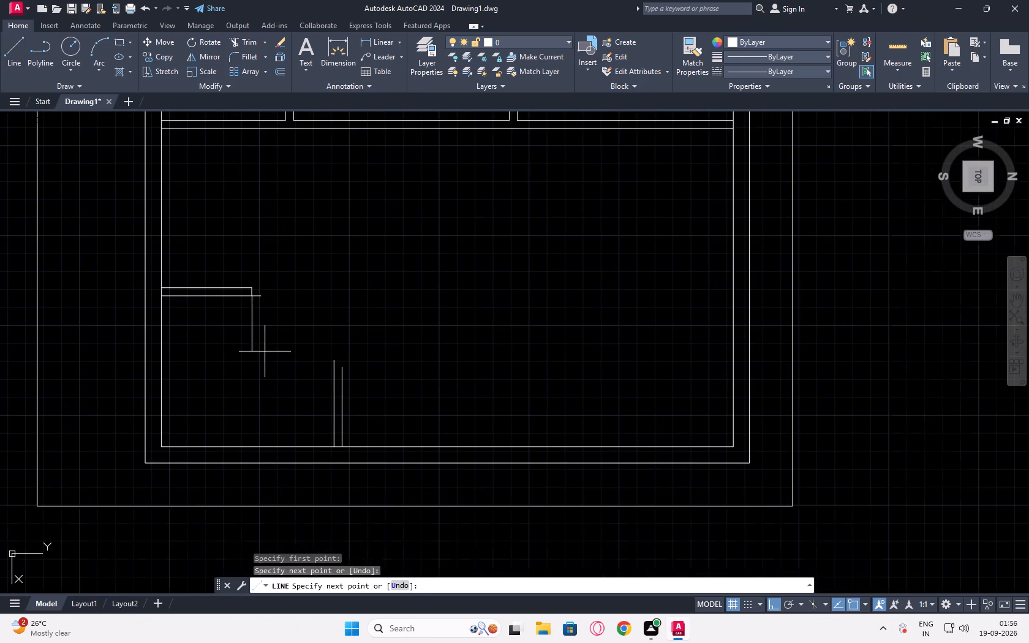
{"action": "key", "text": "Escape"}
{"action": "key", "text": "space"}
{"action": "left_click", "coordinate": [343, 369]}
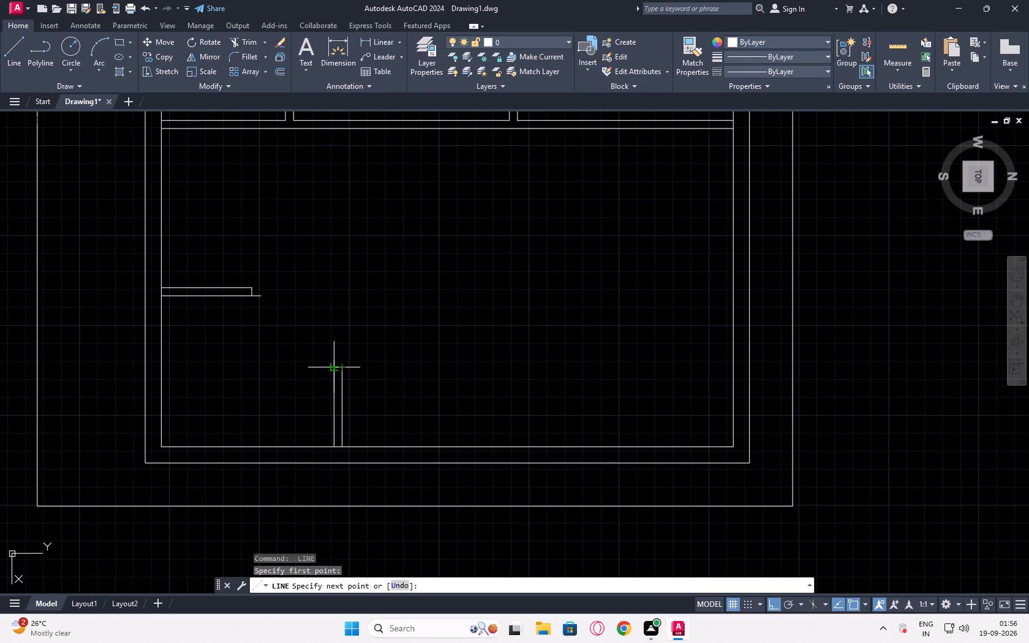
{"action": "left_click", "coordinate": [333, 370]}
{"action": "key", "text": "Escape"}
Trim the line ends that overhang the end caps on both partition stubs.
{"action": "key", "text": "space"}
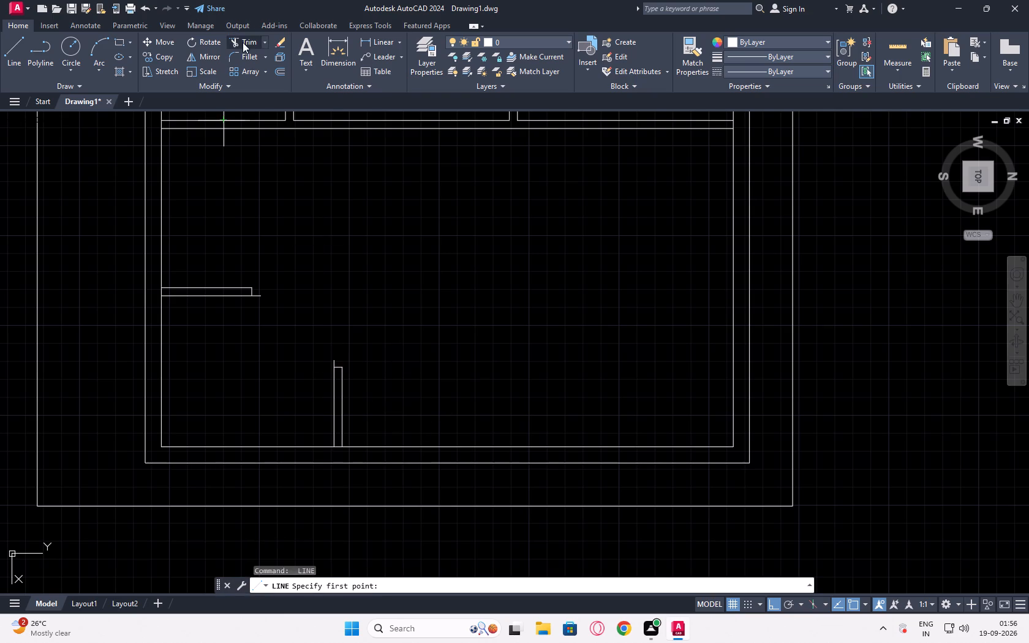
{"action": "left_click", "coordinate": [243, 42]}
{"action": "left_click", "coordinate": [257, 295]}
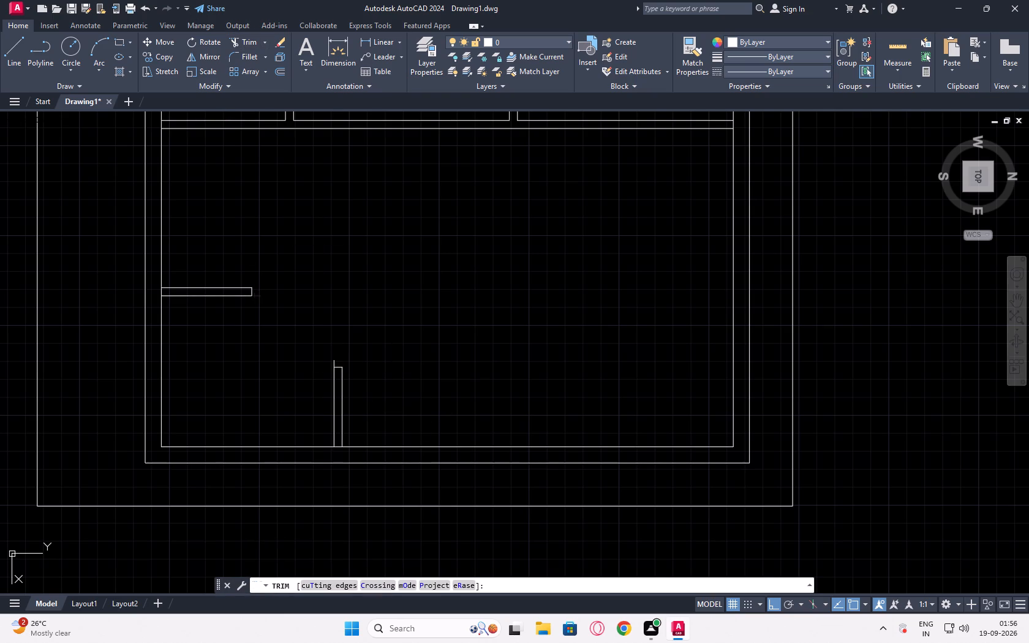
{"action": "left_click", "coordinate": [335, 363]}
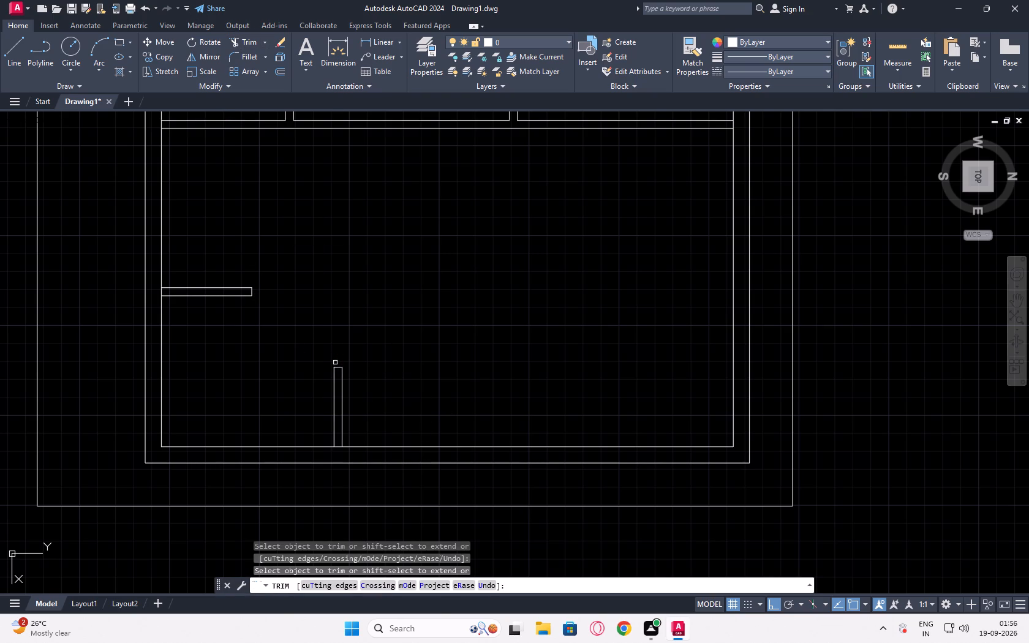
Delete both partition stubs near the southeast corner, including their end caps.
{"action": "middle_click_drag", "start_coordinate": [356, 367], "coordinate": [210, 367]}
{"action": "middle_click", "coordinate": [210, 367]}
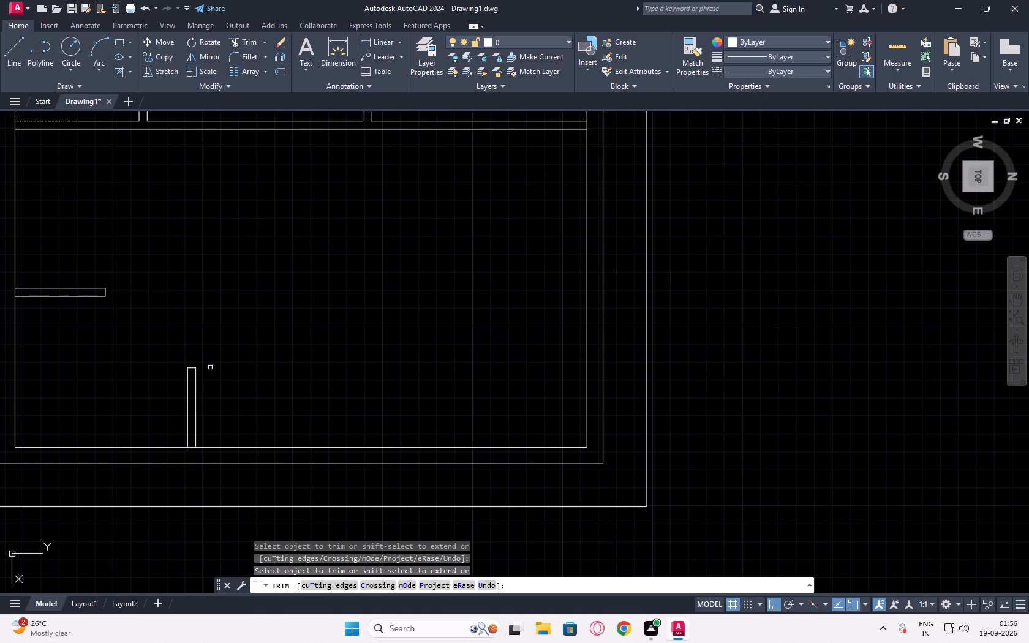
{"action": "scroll", "coordinate": [273, 345], "scroll_direction": "down", "scroll_amount": 1}
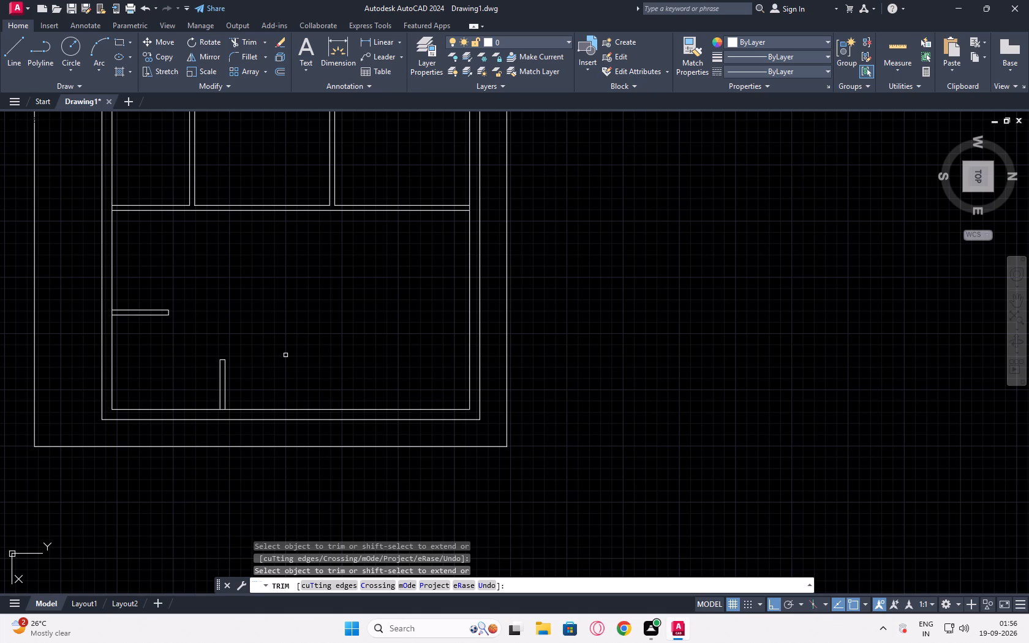
{"action": "scroll", "coordinate": [285, 355], "scroll_direction": "up", "scroll_amount": 1}
{"action": "middle_click_drag", "start_coordinate": [297, 359], "coordinate": [401, 348]}
{"action": "middle_click", "coordinate": [401, 348]}
{"action": "middle_click", "coordinate": [401, 348]}
{"action": "middle_click", "coordinate": [401, 348]}
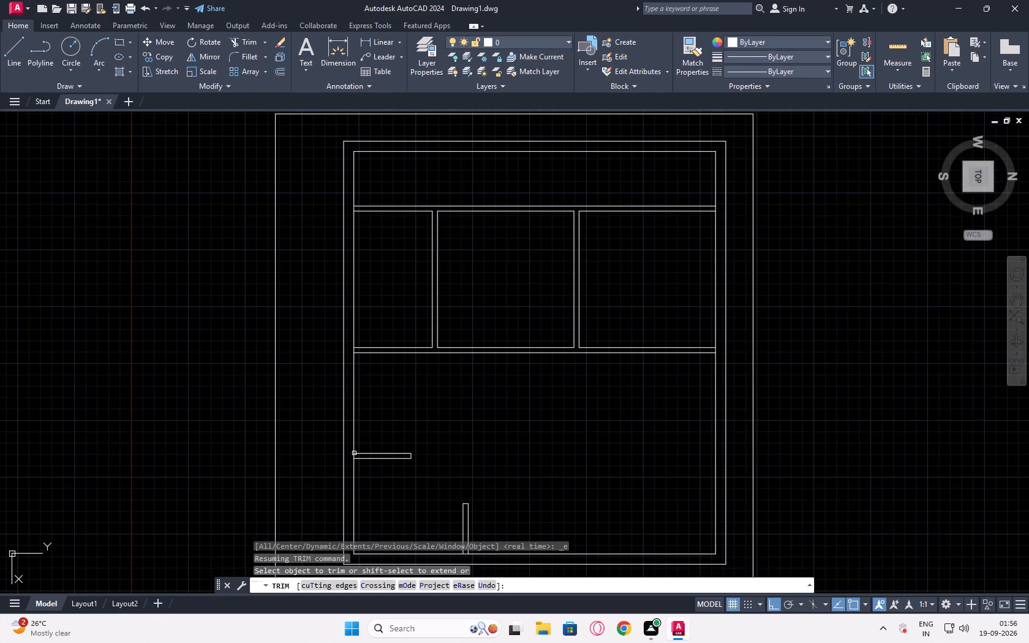
{"action": "middle_click_drag", "start_coordinate": [456, 468], "coordinate": [391, 372]}
{"action": "middle_click_drag", "start_coordinate": [382, 361], "coordinate": [377, 355]}
{"action": "middle_click_drag", "start_coordinate": [371, 348], "coordinate": [359, 339]}
{"action": "scroll", "coordinate": [400, 373], "scroll_direction": "up", "scroll_amount": 1}
{"action": "key", "text": "Escape"}
{"action": "left_click", "coordinate": [443, 372]}
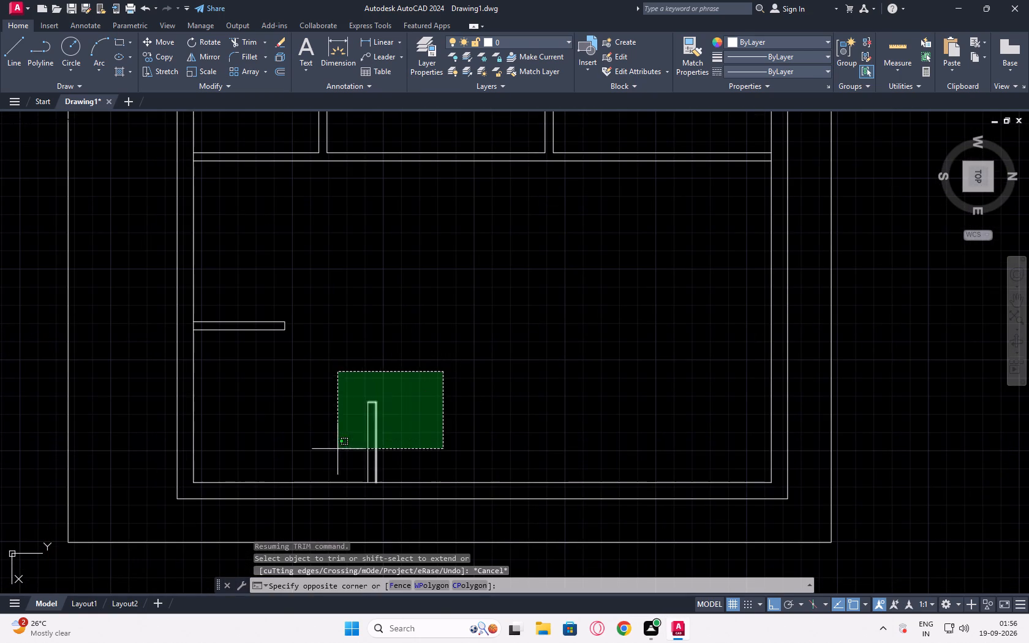
{"action": "left_click", "coordinate": [337, 449]}
{"action": "left_click_drag", "start_coordinate": [318, 274], "coordinate": [304, 308]}
{"action": "left_click", "coordinate": [260, 359]}
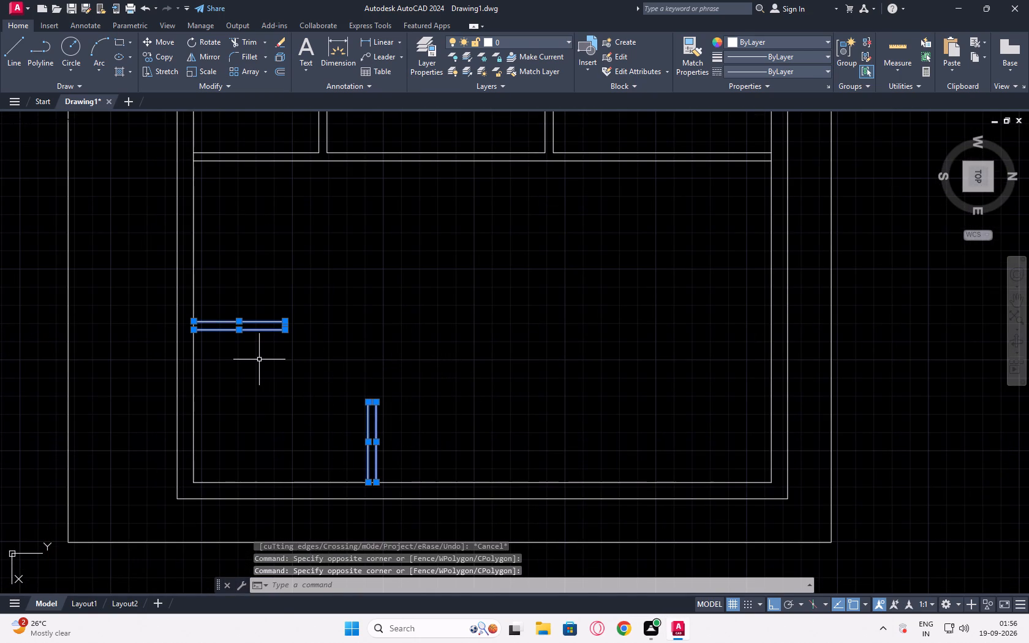
{"action": "key", "text": "Delete"}
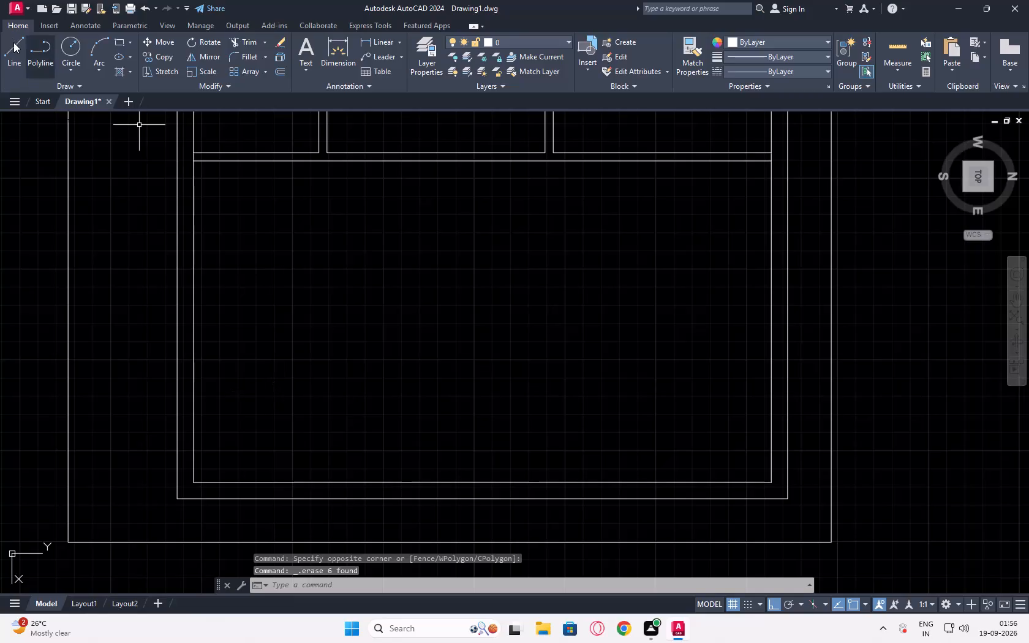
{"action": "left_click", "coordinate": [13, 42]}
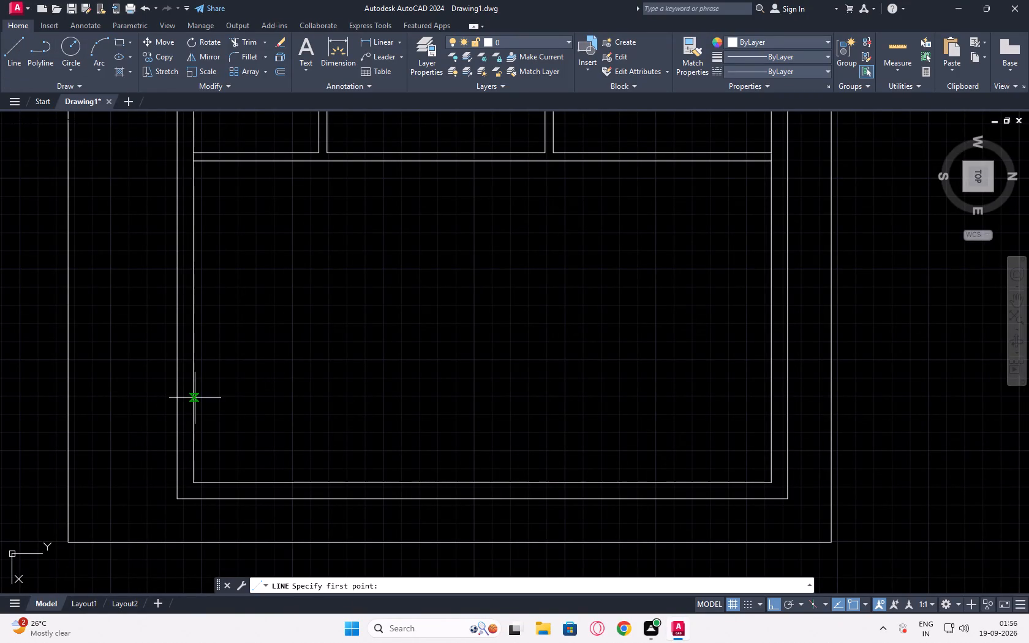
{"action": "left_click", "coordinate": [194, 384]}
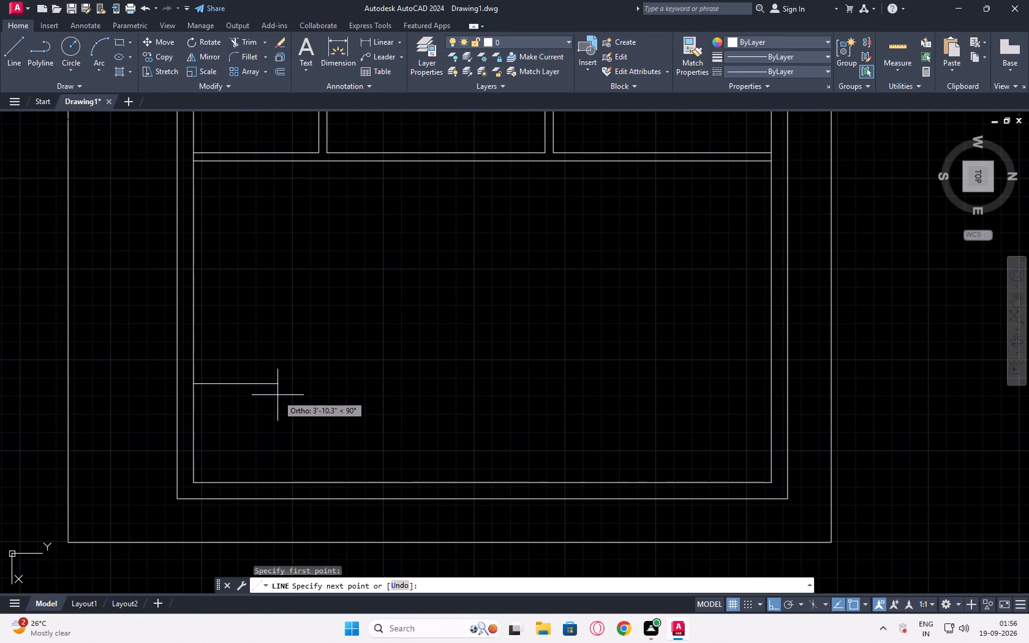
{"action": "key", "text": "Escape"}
From the inner southeast corner, draw lines 2' north along the east wall, 5' west, and back square to the south wall.
{"action": "key", "text": "space"}
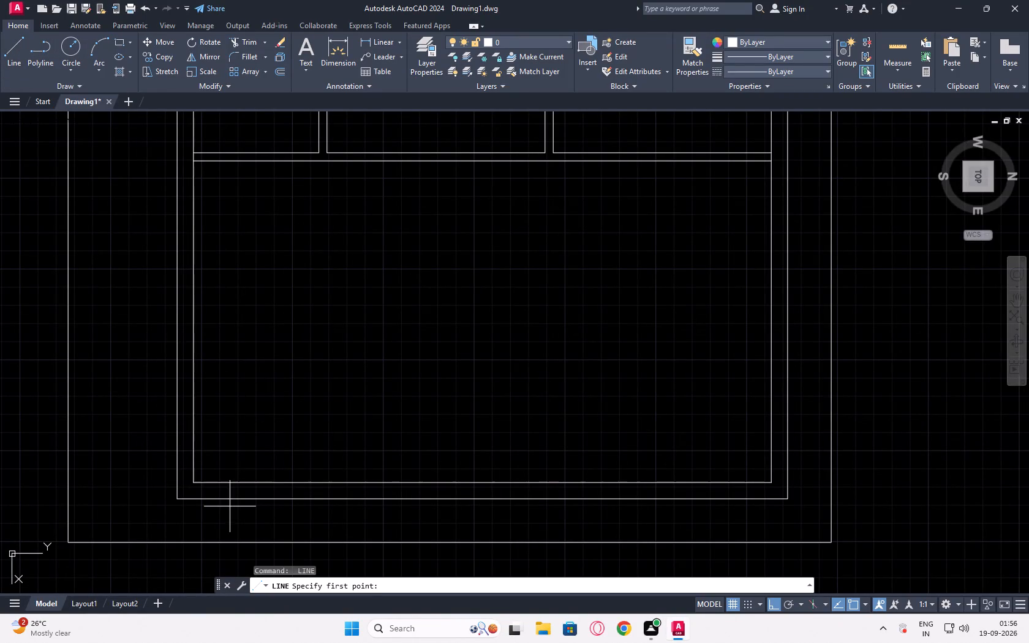
{"action": "left_click", "coordinate": [195, 481]}
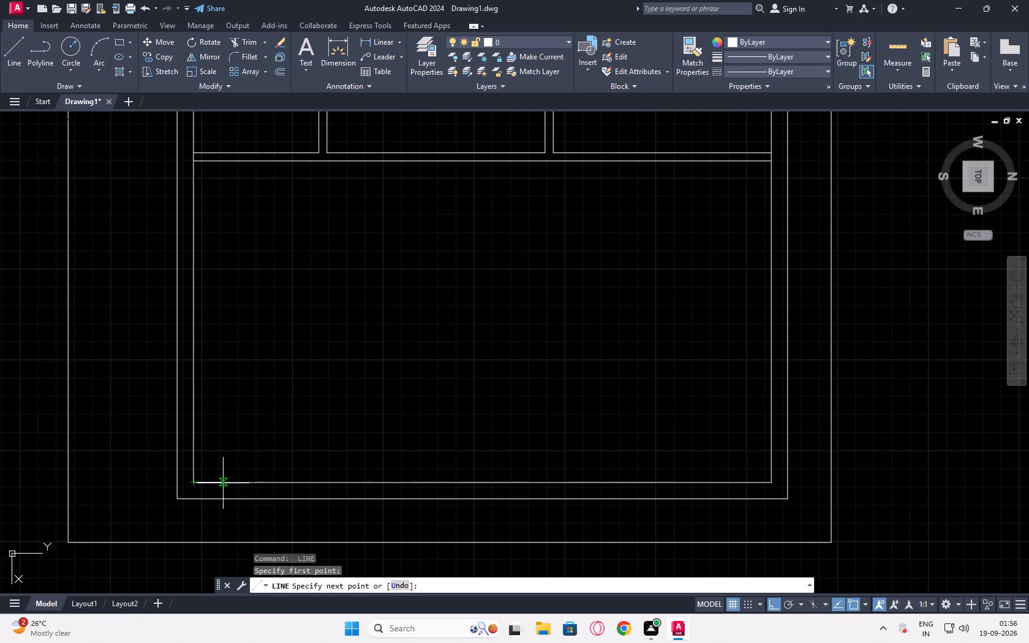
{"action": "type", "text": "2'"}
{"action": "key", "text": "Return"}
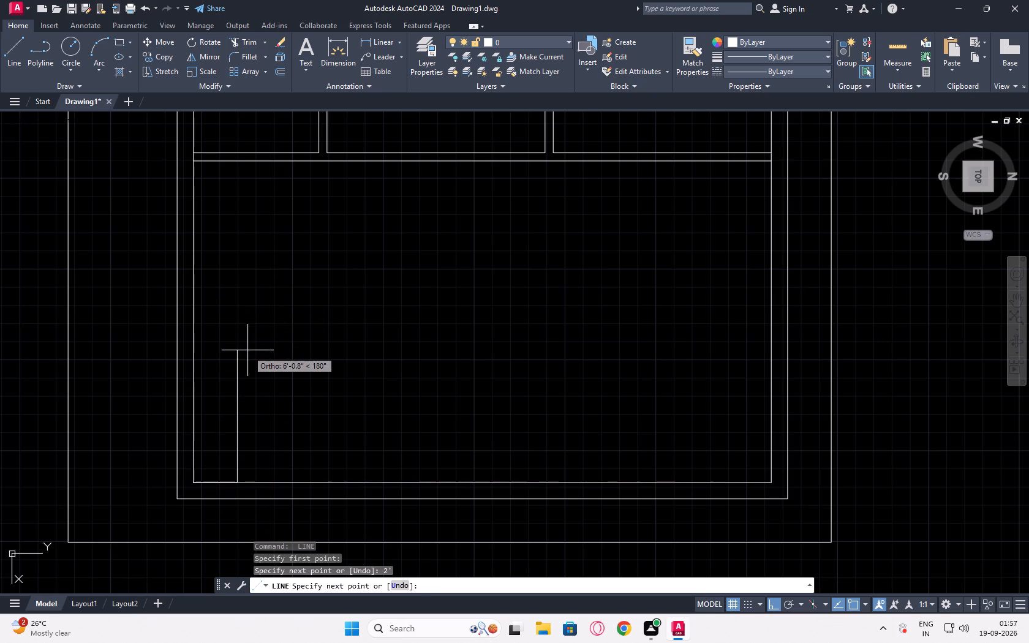
{"action": "key", "text": "5"}
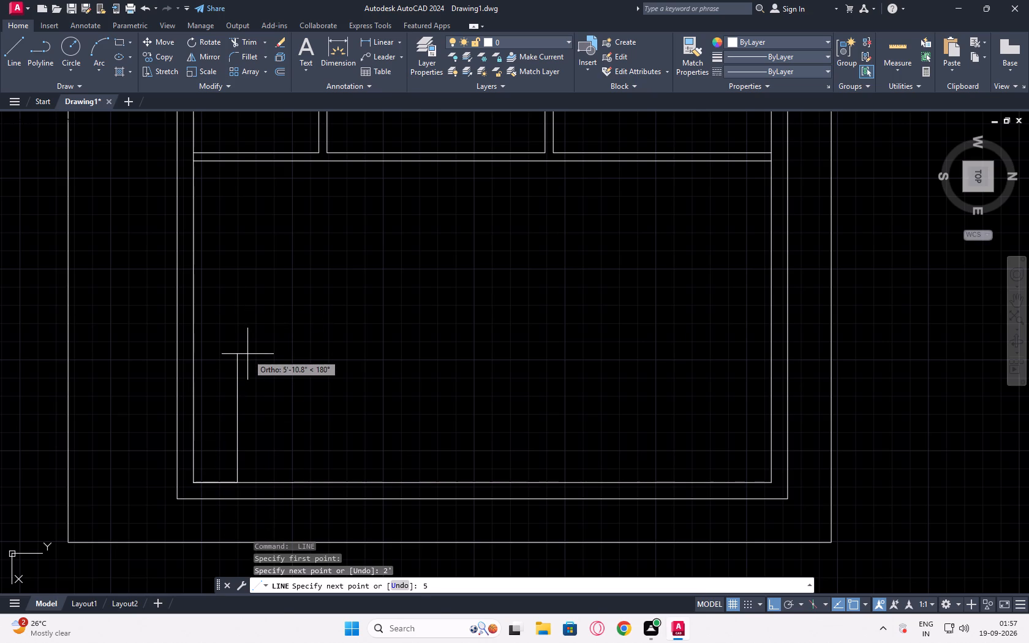
{"action": "key", "text": "apostrophe"}
{"action": "key", "text": "Return"}
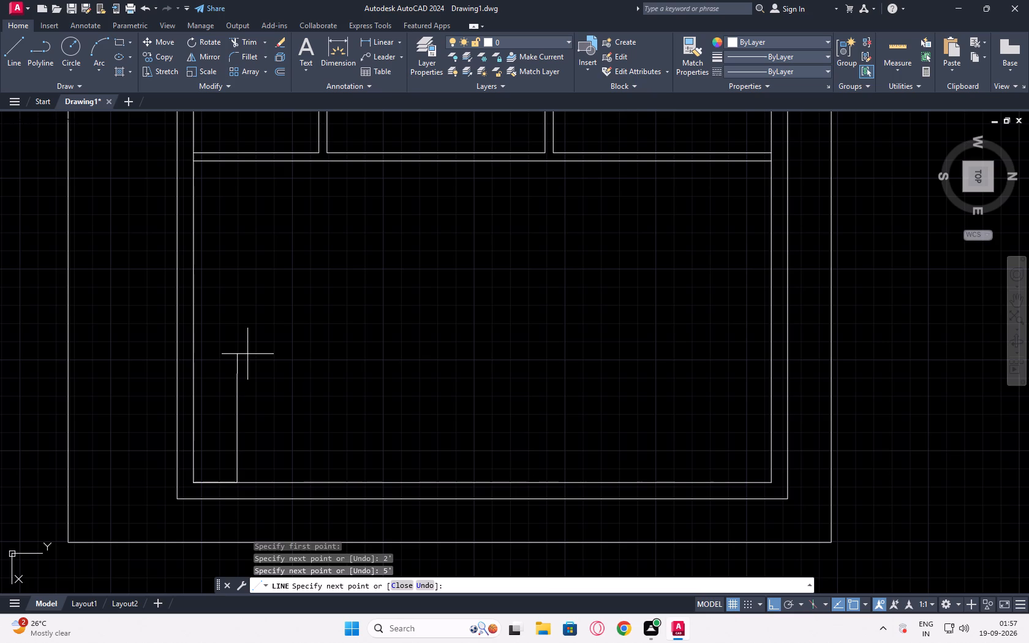
{"action": "left_click", "coordinate": [195, 373]}
{"action": "key", "text": "Escape"}
From the same inner corner, draw lines 5' north along the east wall, 2' west, and back square to the south wall.
{"action": "key", "text": "space"}
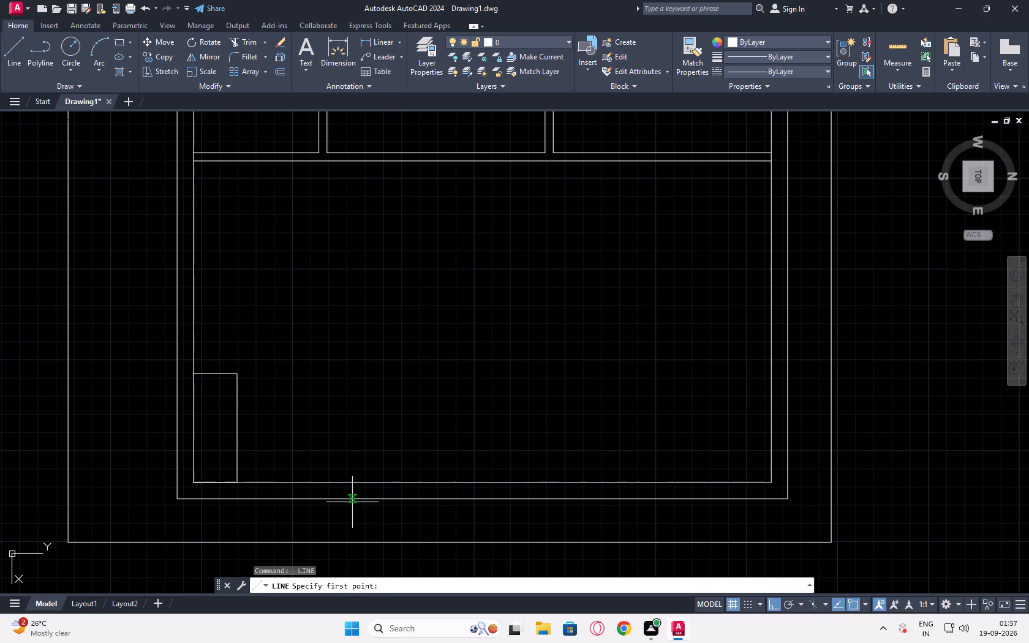
{"action": "left_click", "coordinate": [190, 486]}
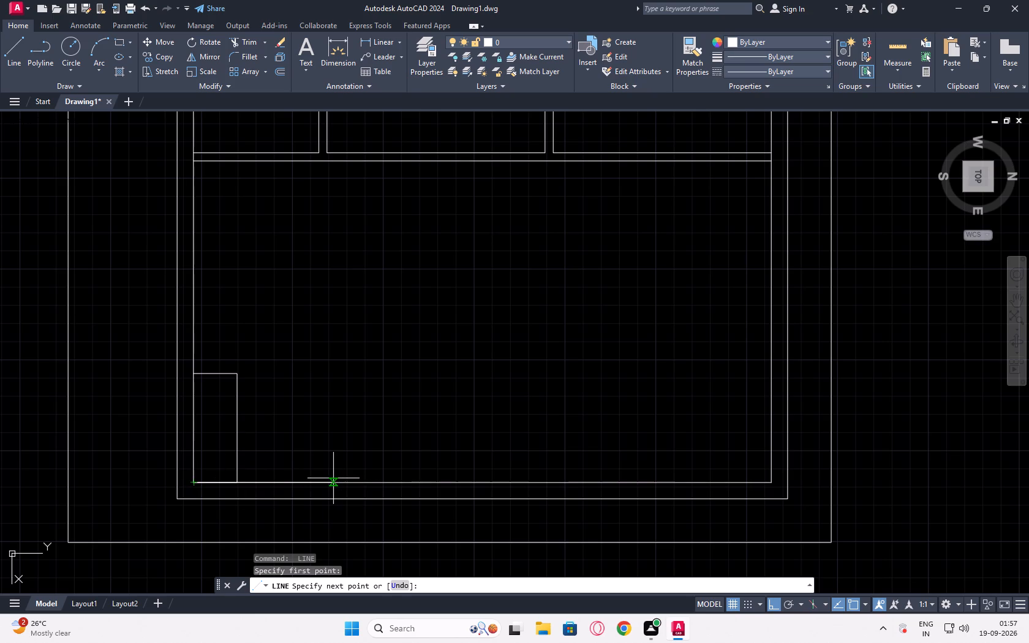
{"action": "type", "text": "5'"}
{"action": "key", "text": "Return"}
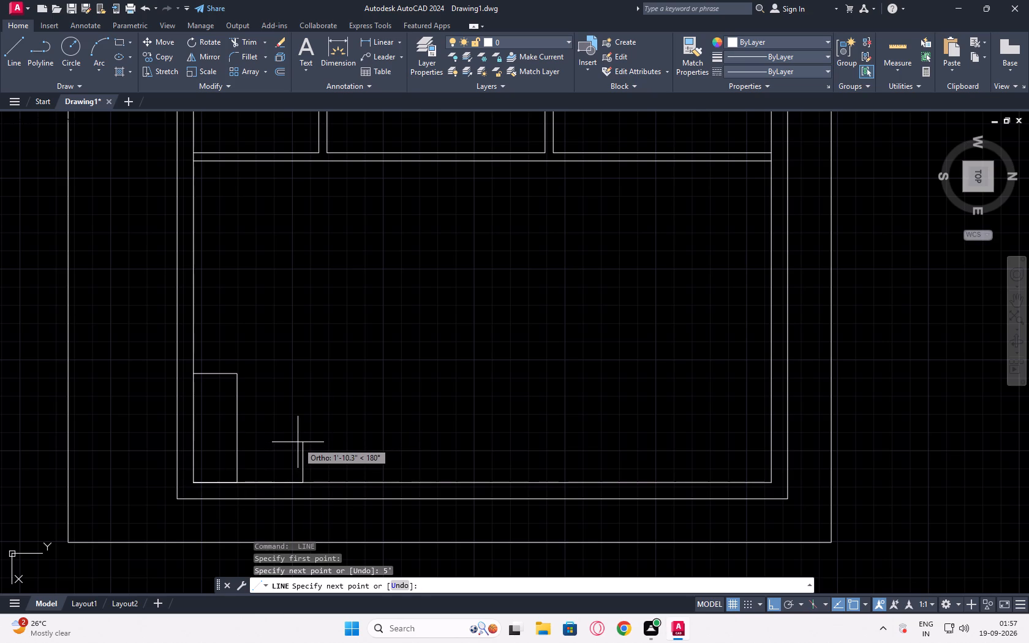
{"action": "type", "text": "2'"}
{"action": "key", "text": "Return"}
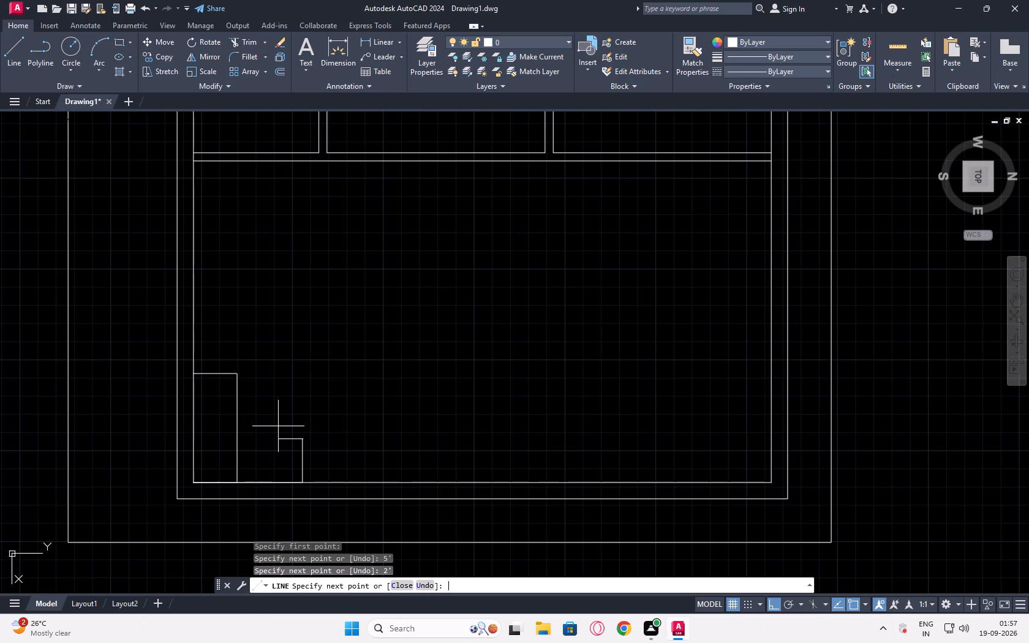
{"action": "left_click", "coordinate": [197, 442]}
{"action": "key", "text": "Escape"}
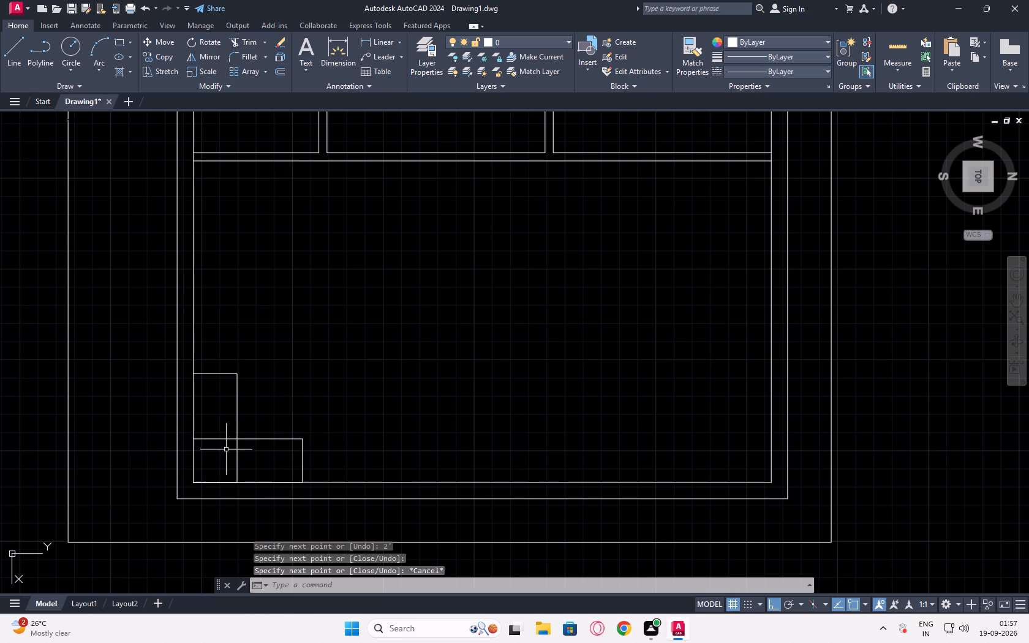
Delete the 5' line lying over the inner face of the east wall.
{"action": "left_click", "coordinate": [240, 483]}
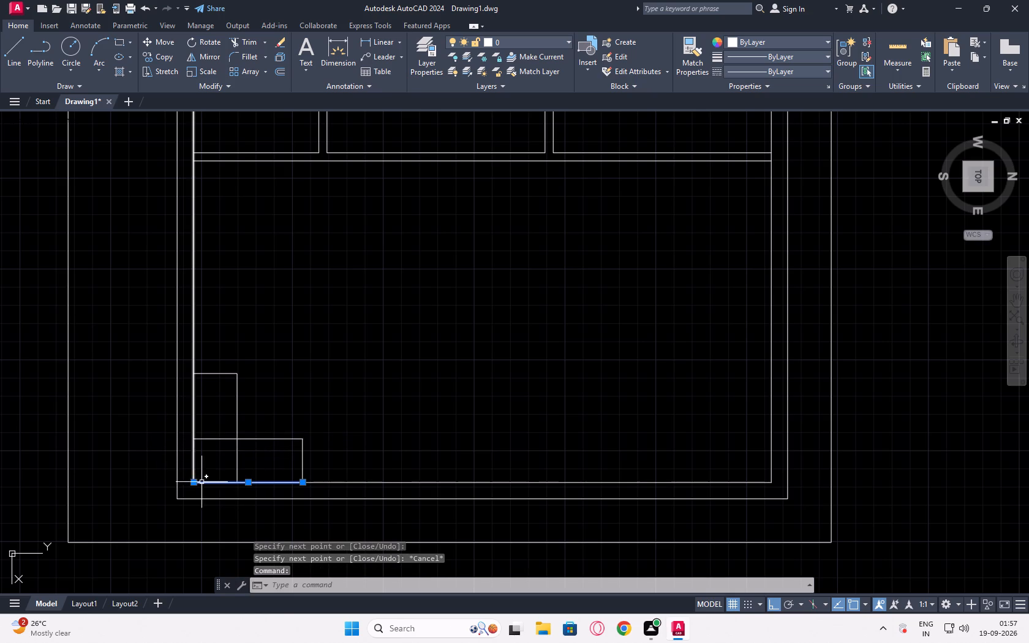
{"action": "key", "text": "Delete"}
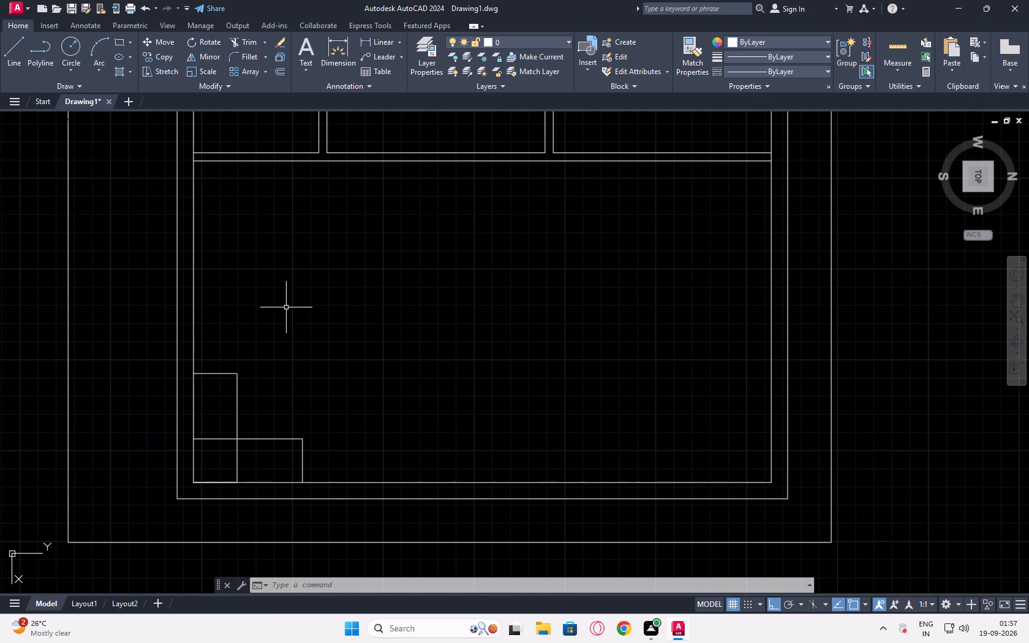
Trim the crossing segments inside the two overlapping rectangles into an L-shaped outline, and remove the leftover 2' line over the east wall.
{"action": "left_click", "coordinate": [234, 38]}
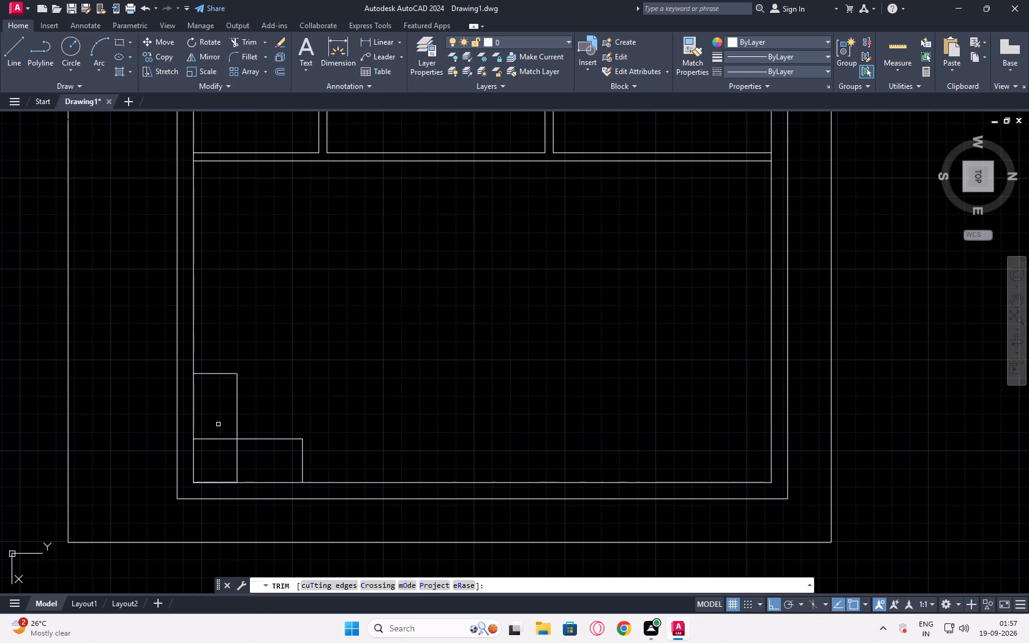
{"action": "left_click_drag", "start_coordinate": [218, 424], "coordinate": [243, 461]}
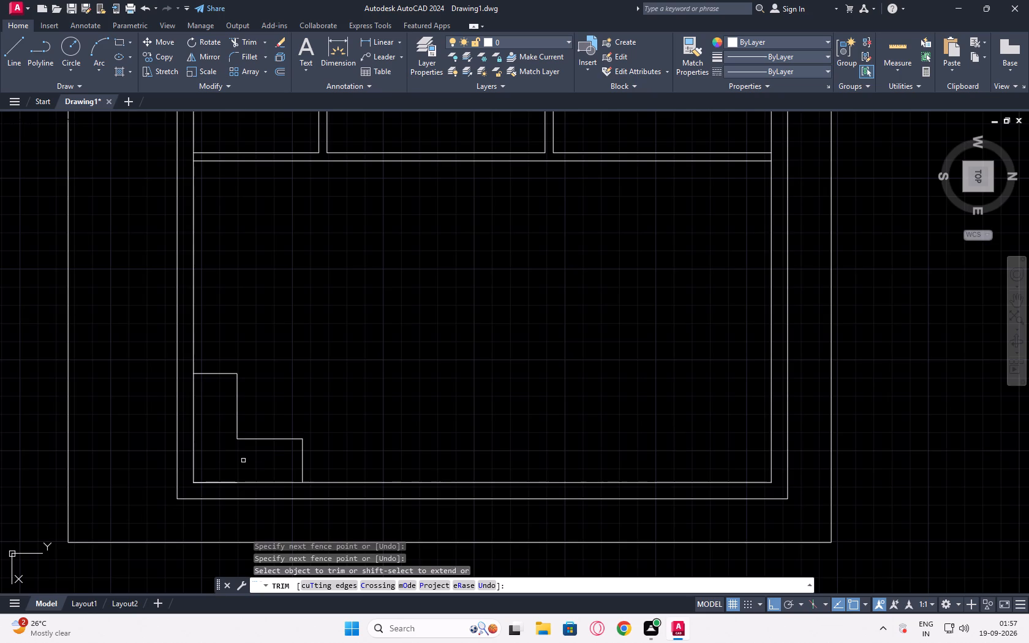
{"action": "scroll", "coordinate": [243, 460], "scroll_direction": "up", "scroll_amount": 2}
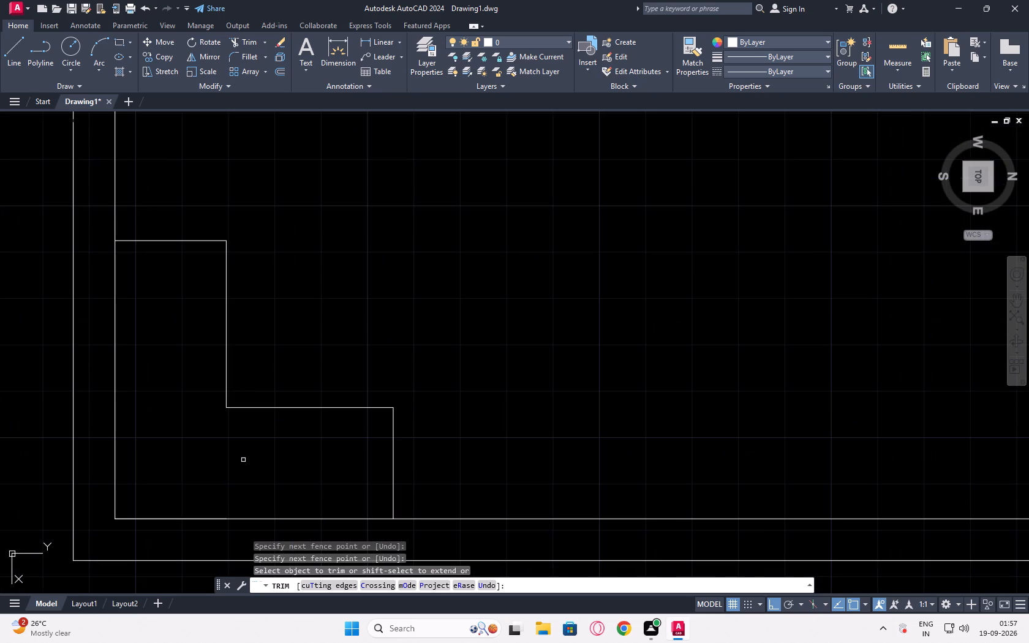
{"action": "left_click", "coordinate": [181, 519]}
{"action": "scroll", "coordinate": [499, 358], "scroll_direction": "down", "scroll_amount": 3}
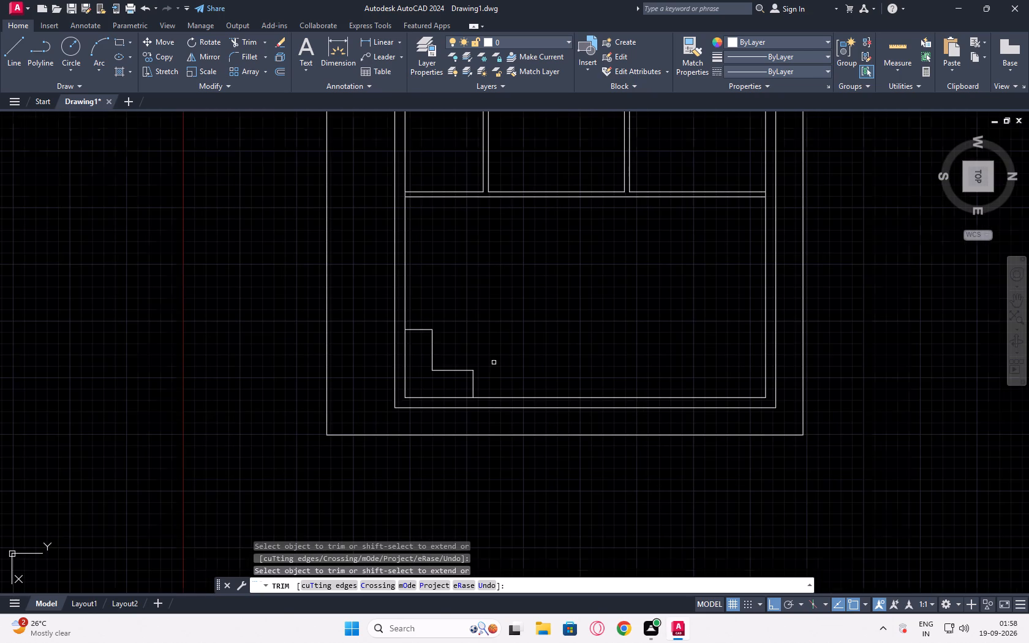
{"action": "middle_click_drag", "start_coordinate": [505, 323], "coordinate": [342, 345]}
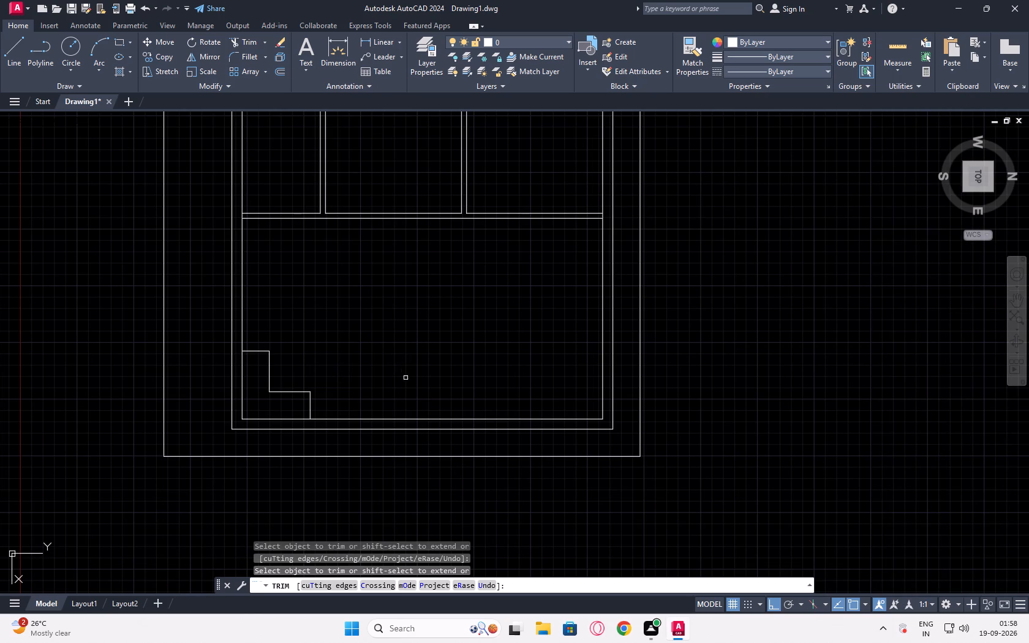
{"action": "key", "text": "Escape"}
Offset the L-shaped outline's 2' north end line 5' to the north.
{"action": "left_click", "coordinate": [310, 407]}
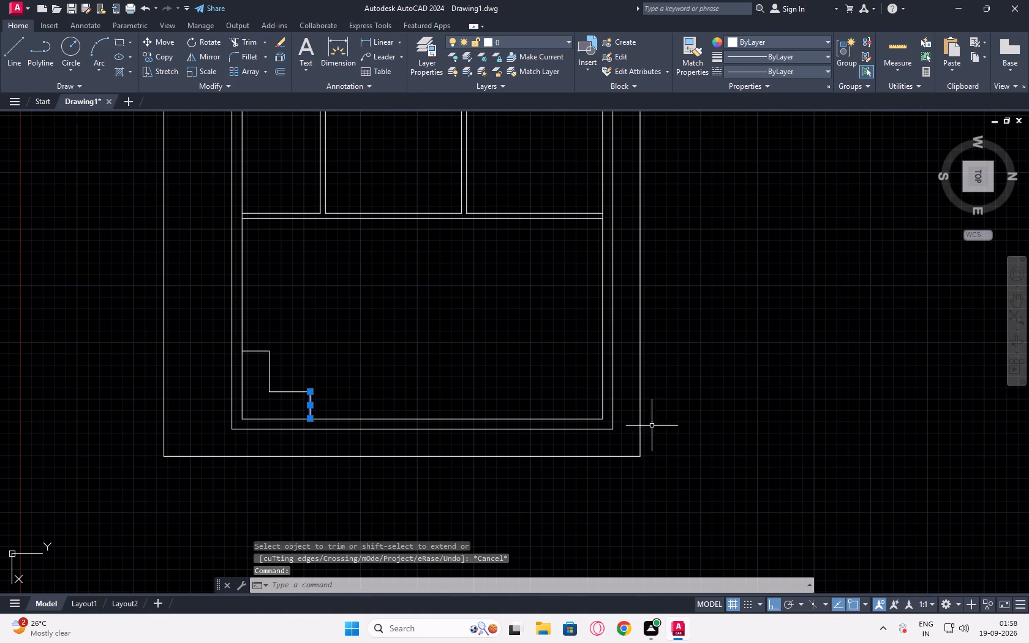
{"action": "left_click", "coordinate": [284, 77]}
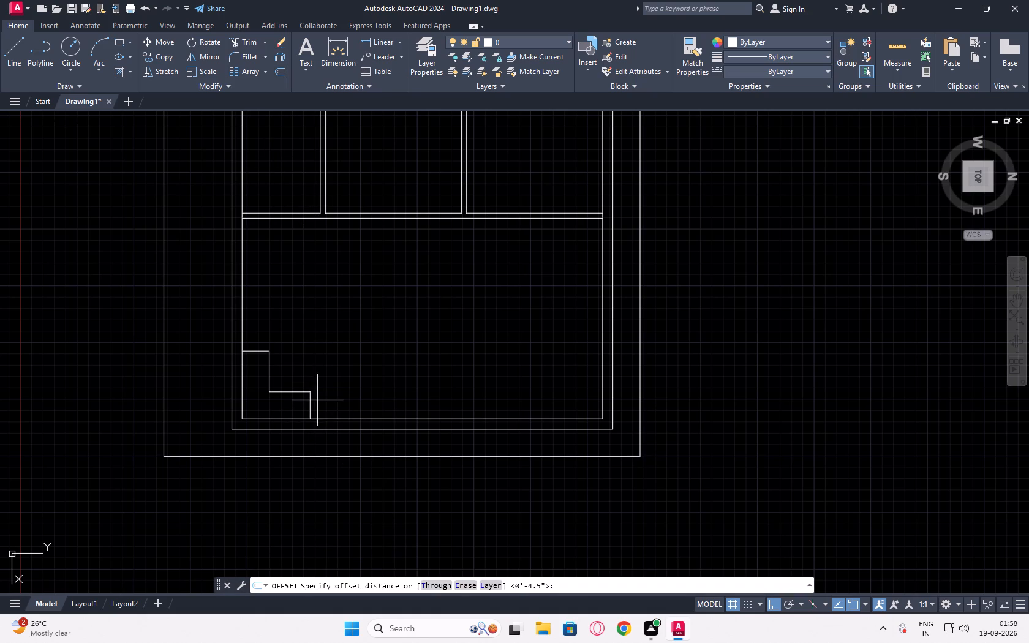
{"action": "left_click", "coordinate": [309, 407]}
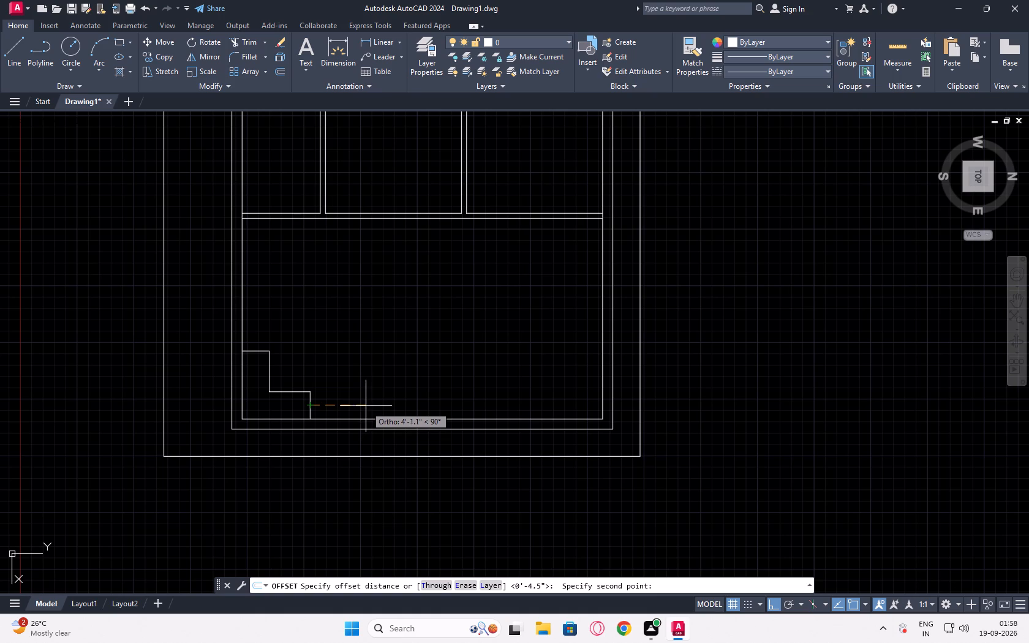
{"action": "type", "text": "5'"}
{"action": "key", "text": "Return"}
{"action": "left_click", "coordinate": [456, 421]}
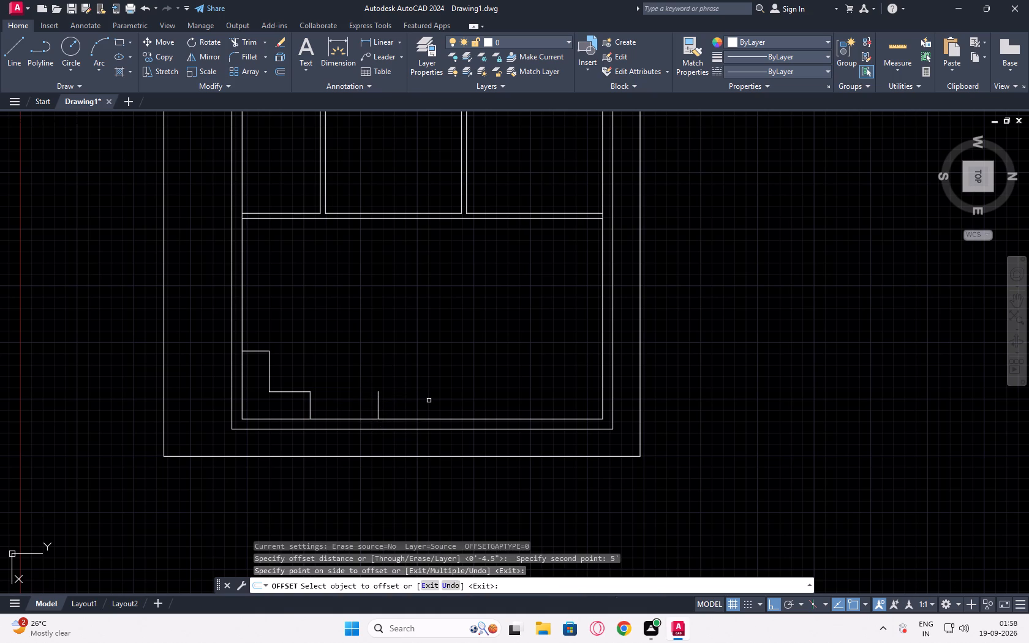
{"action": "key", "text": "Escape"}
{"action": "left_click", "coordinate": [377, 404]}
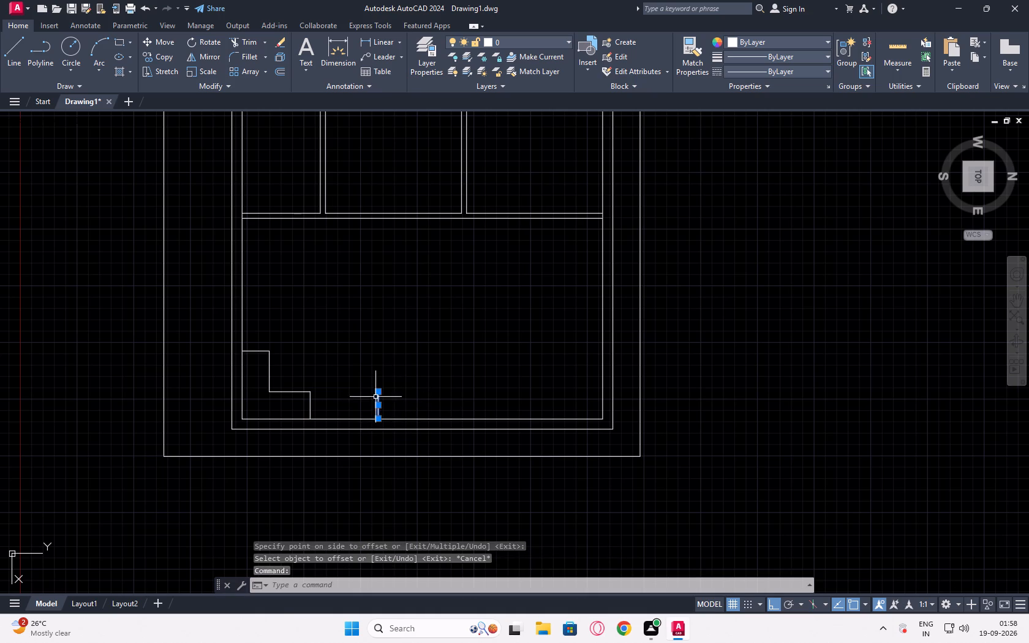
{"action": "key", "text": "Escape"}
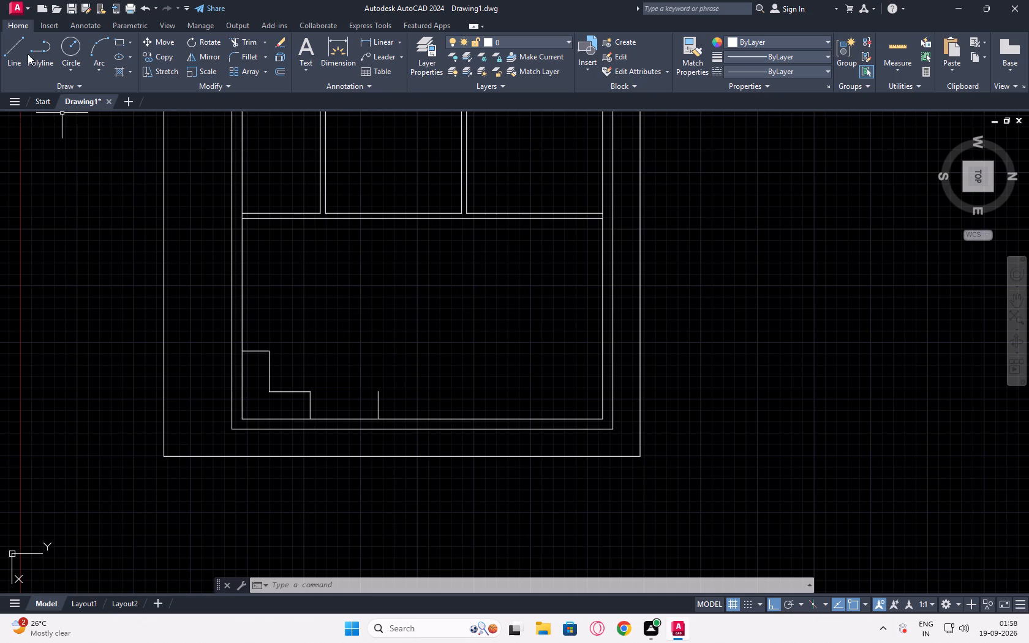
Draw a 5' line west from the foot of the offset line on the east wall's inner face.
{"action": "left_click", "coordinate": [12, 45]}
{"action": "left_click", "coordinate": [378, 419]}
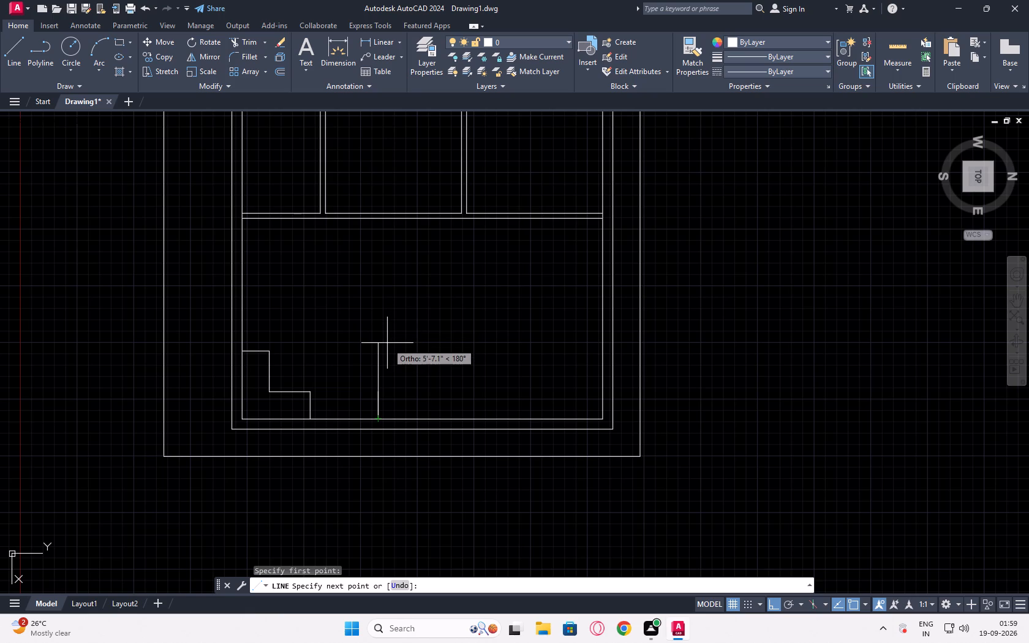
{"action": "type", "text": "5'"}
{"action": "key", "text": "Return"}
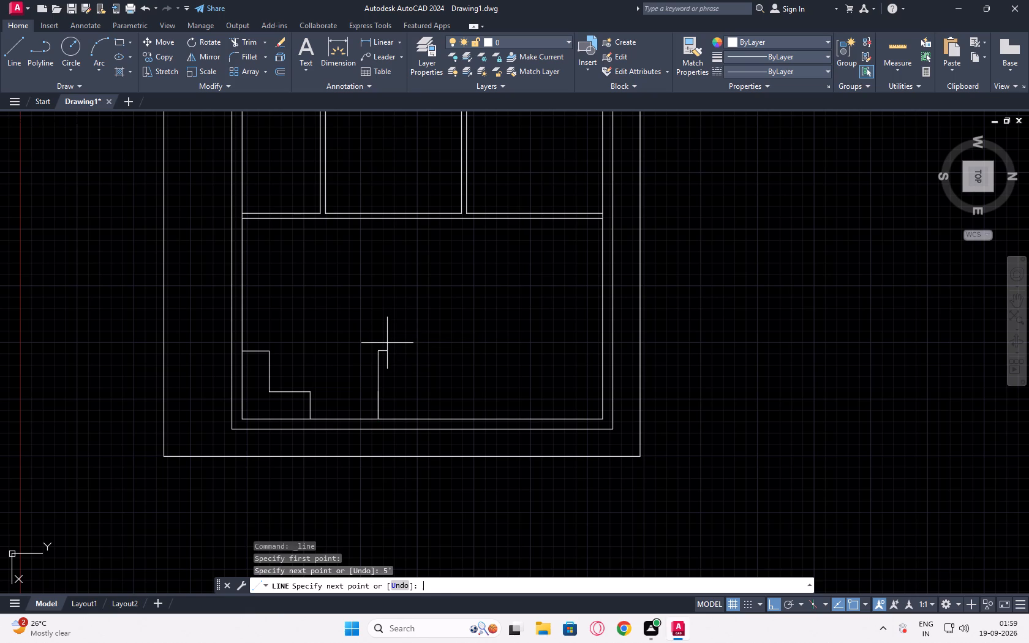
{"action": "key", "text": "Escape"}
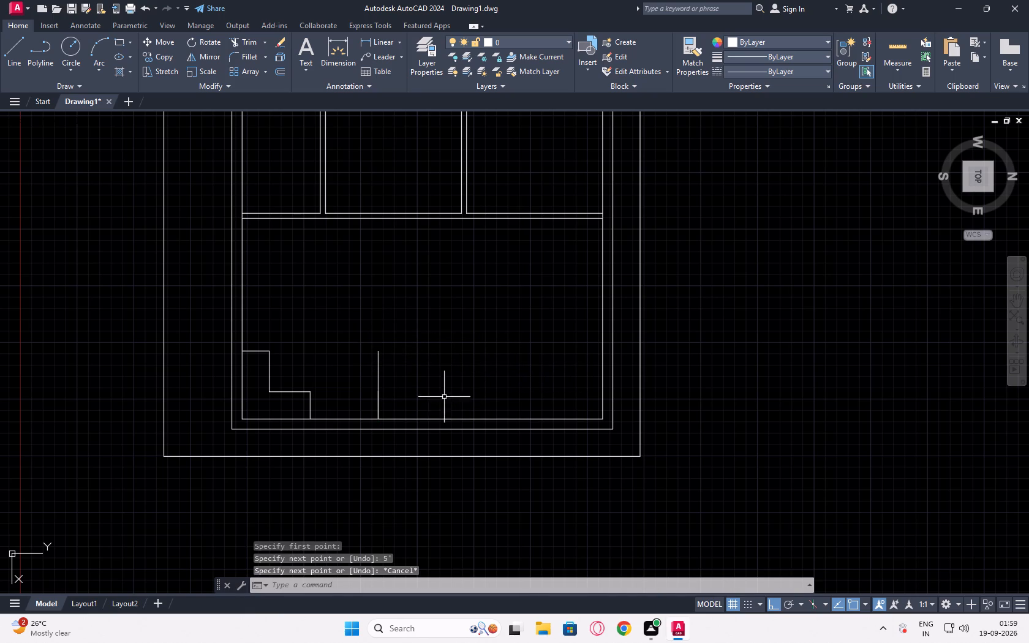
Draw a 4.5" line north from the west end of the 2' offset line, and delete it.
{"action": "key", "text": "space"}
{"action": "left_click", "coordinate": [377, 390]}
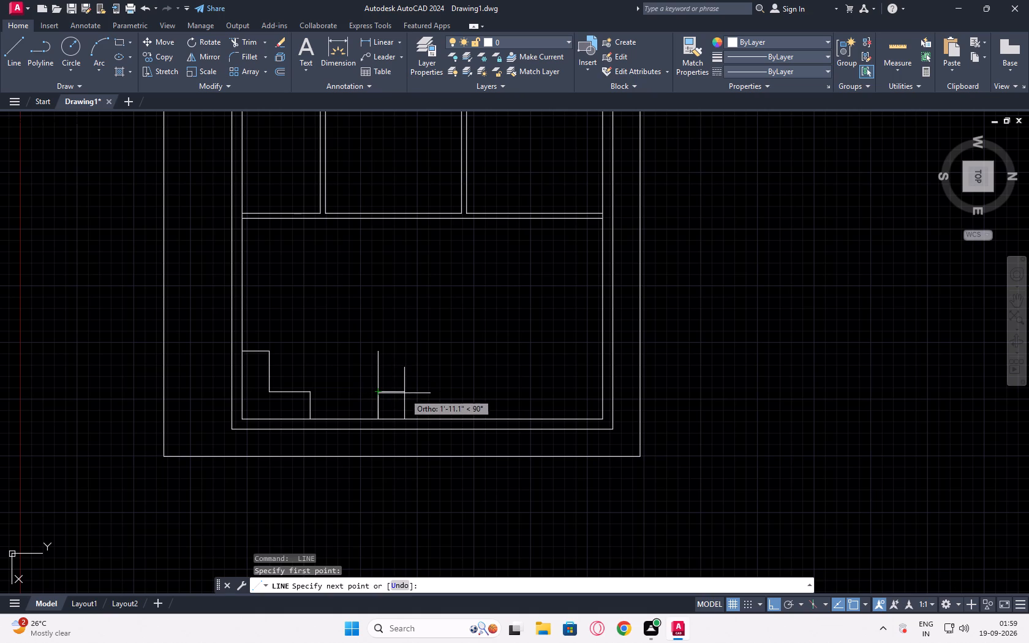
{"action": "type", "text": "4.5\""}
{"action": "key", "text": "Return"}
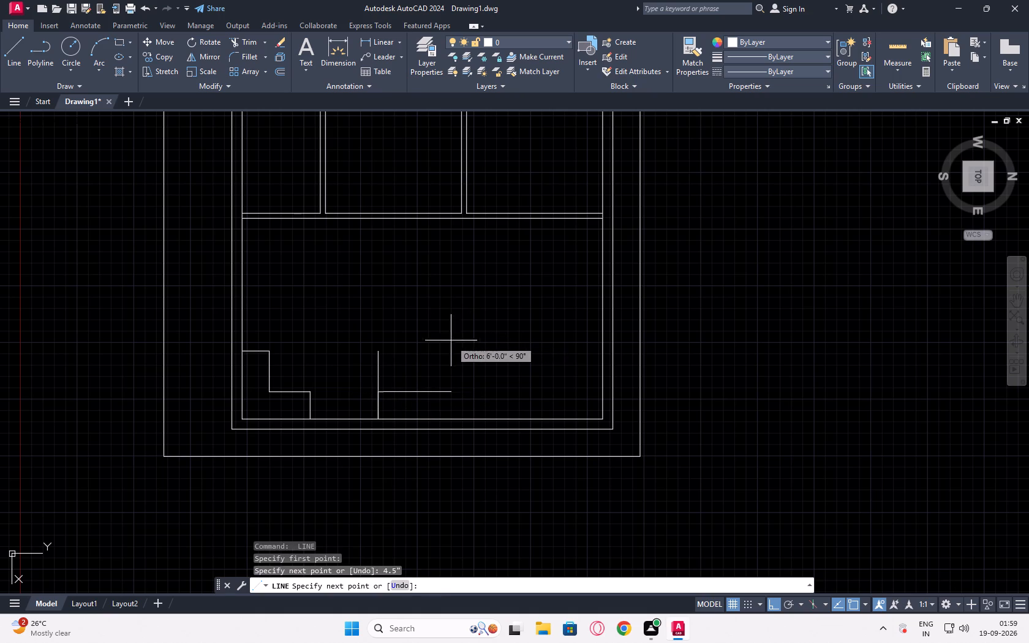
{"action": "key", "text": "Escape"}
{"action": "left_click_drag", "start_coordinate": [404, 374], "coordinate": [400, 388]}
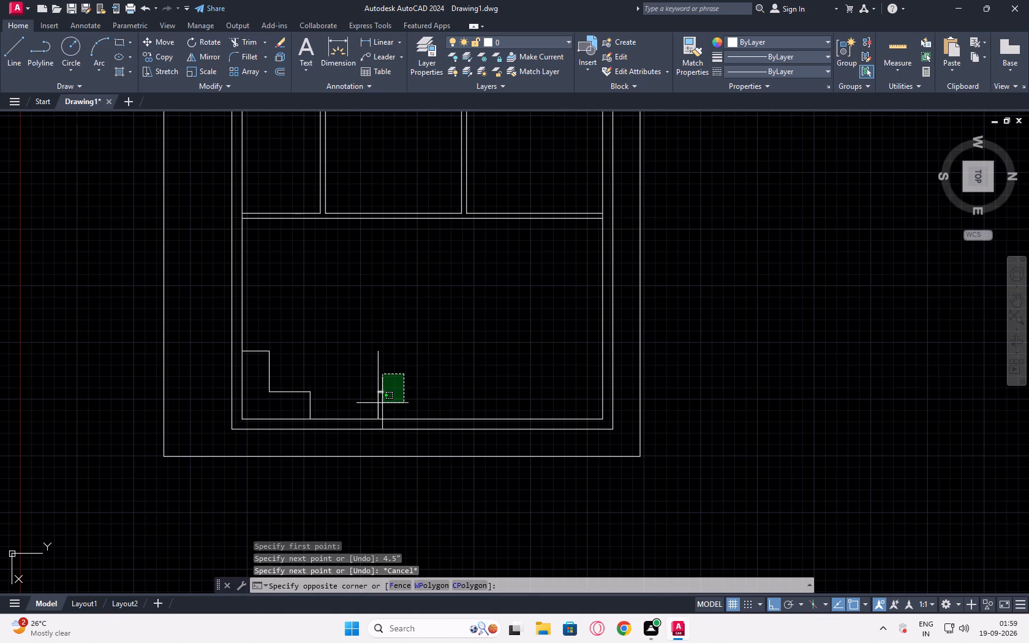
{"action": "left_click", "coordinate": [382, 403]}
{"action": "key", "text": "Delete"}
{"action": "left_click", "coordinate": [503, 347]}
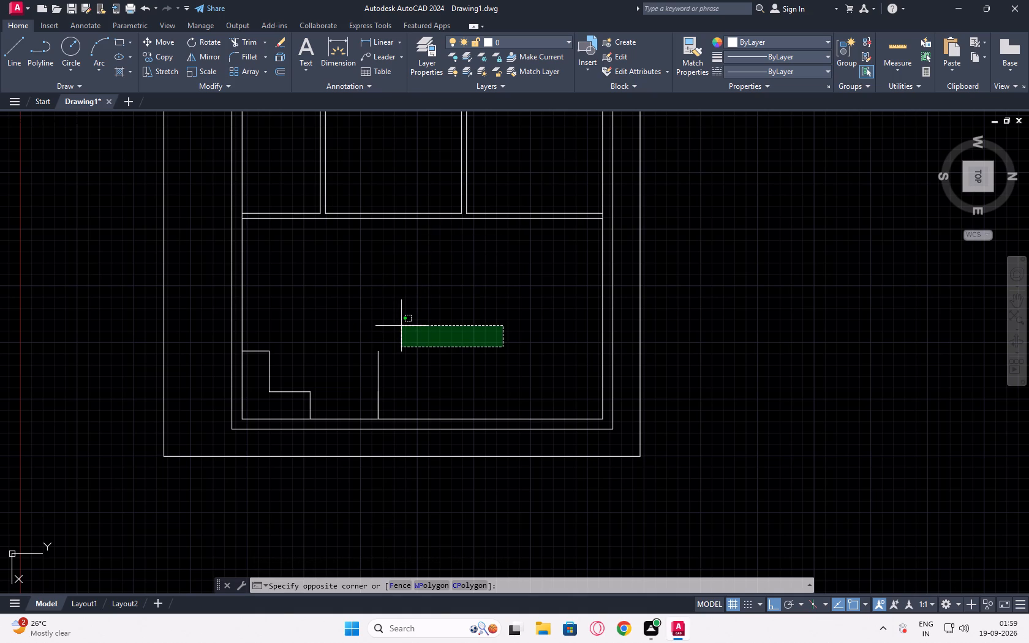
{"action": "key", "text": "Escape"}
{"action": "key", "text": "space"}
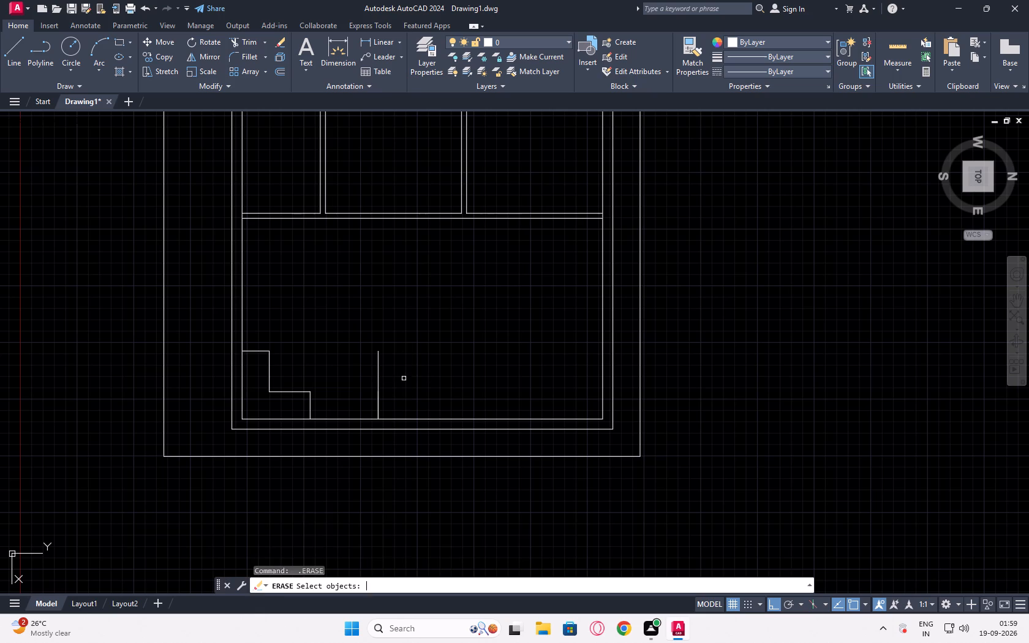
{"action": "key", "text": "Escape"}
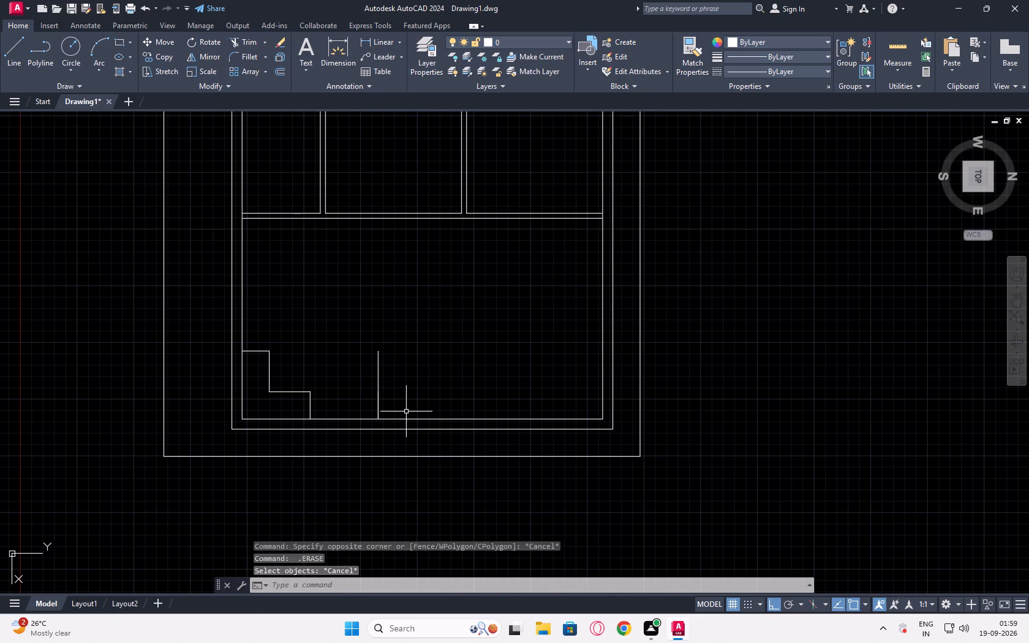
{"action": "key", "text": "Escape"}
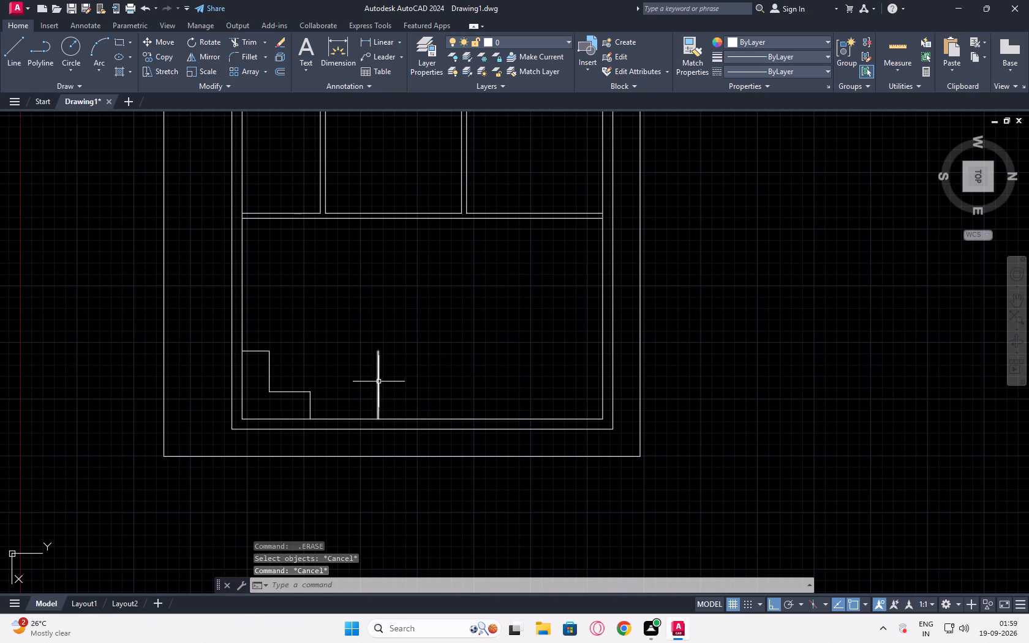
Offset the new 5' line 4.5" to the north.
{"action": "left_click", "coordinate": [379, 382]}
{"action": "left_click", "coordinate": [277, 67]}
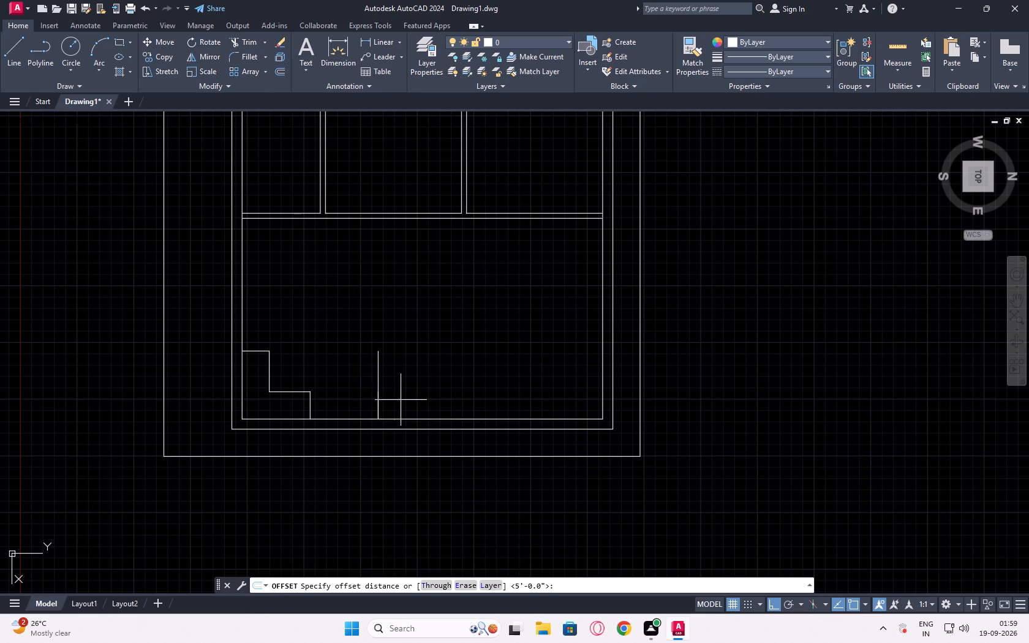
{"action": "left_click", "coordinate": [377, 383]}
{"action": "type", "text": "4.5\""}
{"action": "key", "text": "Return"}
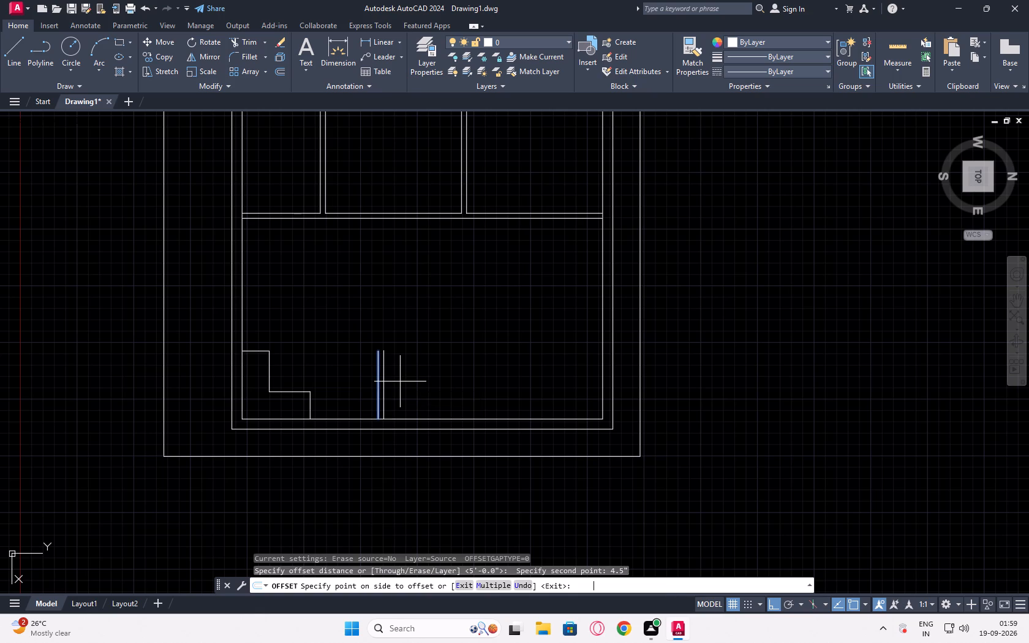
{"action": "left_click", "coordinate": [400, 382]}
{"action": "left_click", "coordinate": [426, 358]}
{"action": "key", "text": "Escape"}
Delete the original 5' line and the 2' offset line overlapping it, keeping the northern 5' line.
{"action": "scroll", "coordinate": [378, 375], "scroll_direction": "up", "scroll_amount": 2}
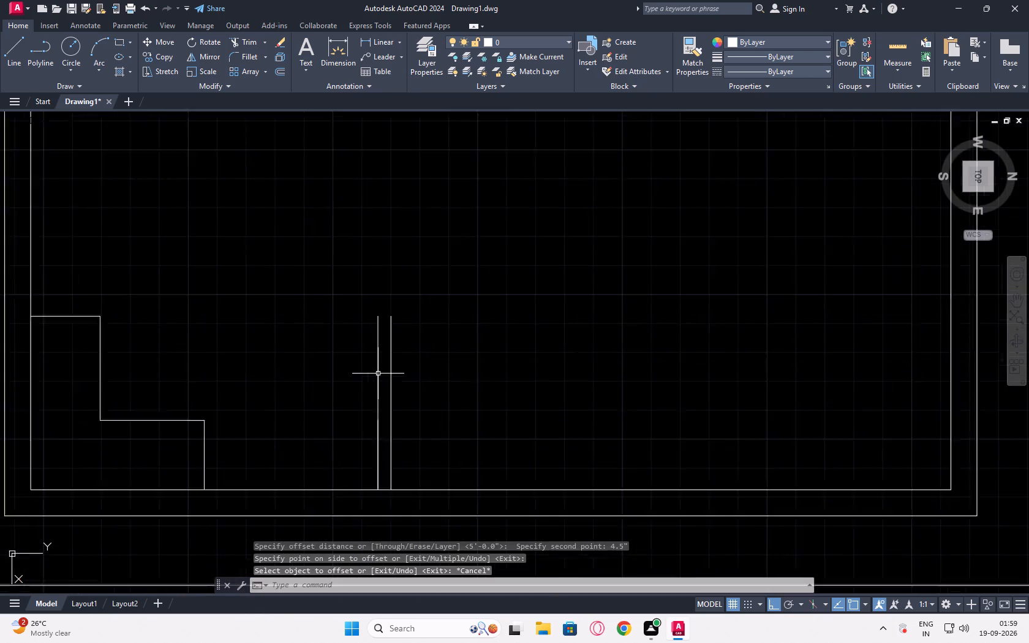
{"action": "scroll", "coordinate": [378, 373], "scroll_direction": "up", "scroll_amount": 1}
{"action": "left_click", "coordinate": [386, 368]}
{"action": "left_click", "coordinate": [364, 402]}
{"action": "key", "text": "Delete"}
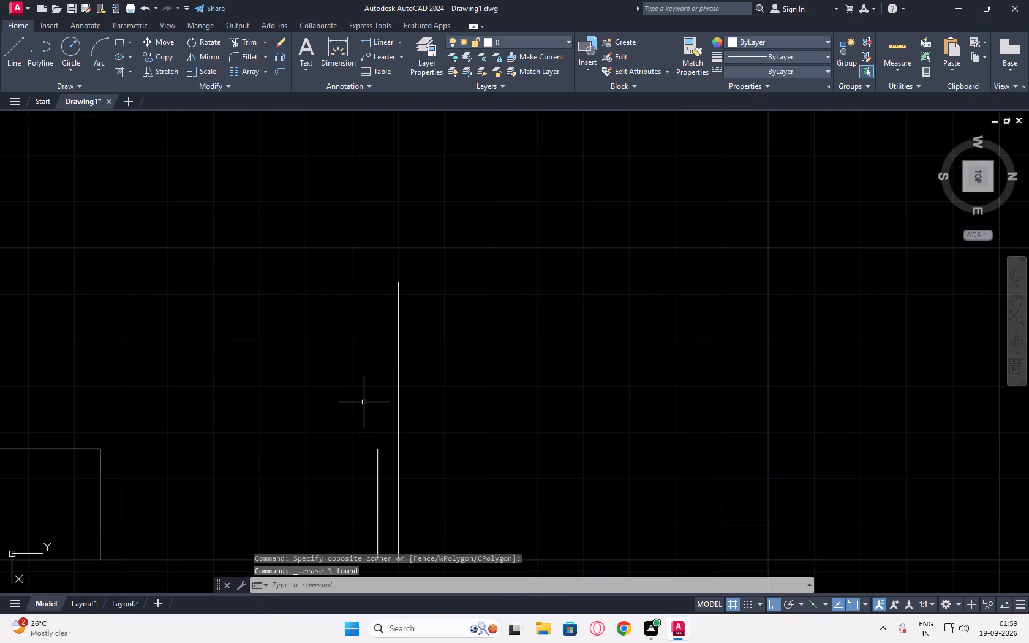
{"action": "left_click_drag", "start_coordinate": [387, 432], "coordinate": [384, 443]}
{"action": "left_click", "coordinate": [360, 505]}
{"action": "key", "text": "Delete"}
Offset the remaining 5' line 4.5" to the south to form both faces of the partition.
{"action": "left_click", "coordinate": [399, 463]}
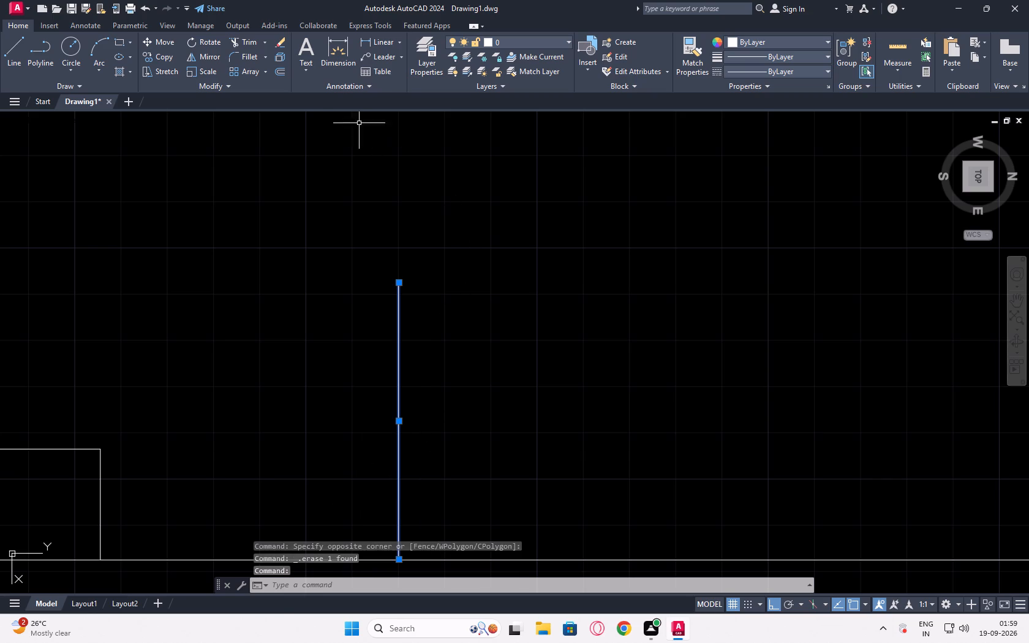
{"action": "left_click", "coordinate": [275, 73]}
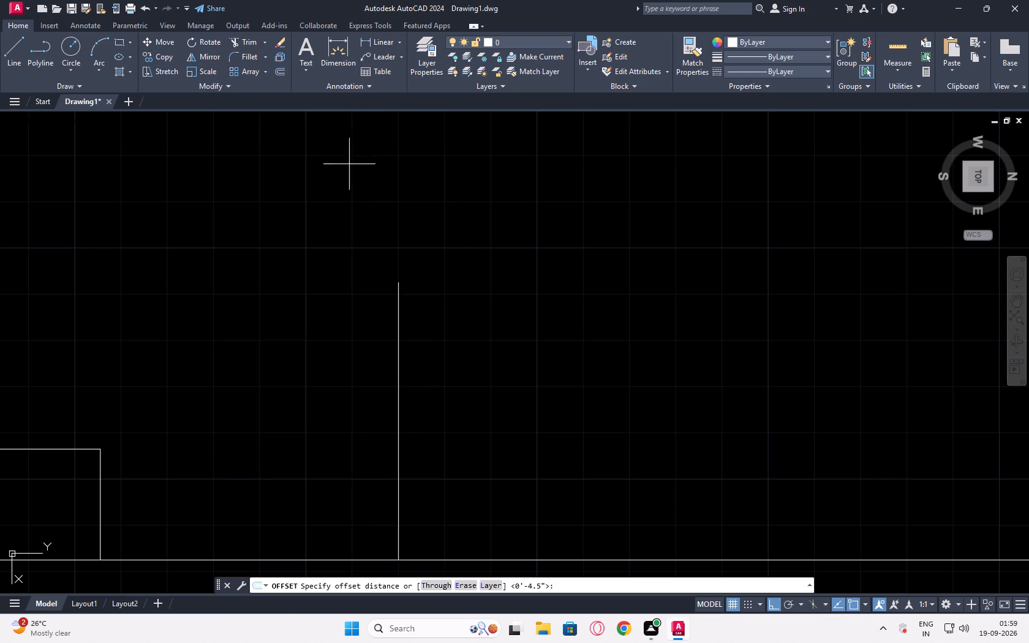
{"action": "left_click", "coordinate": [402, 431]}
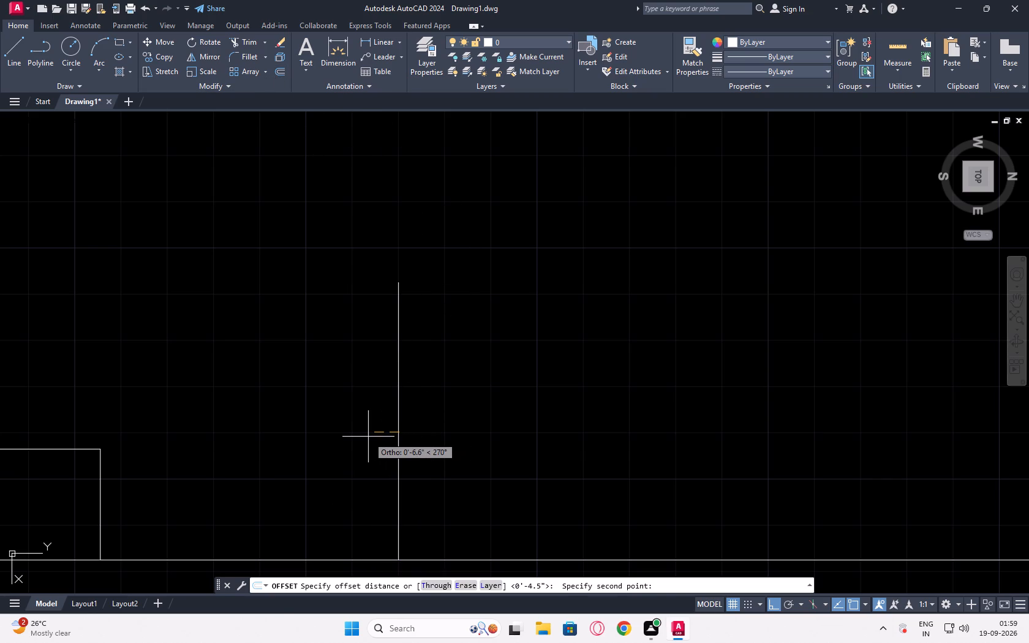
{"action": "type", "text": "4.5\""}
{"action": "key", "text": "Return"}
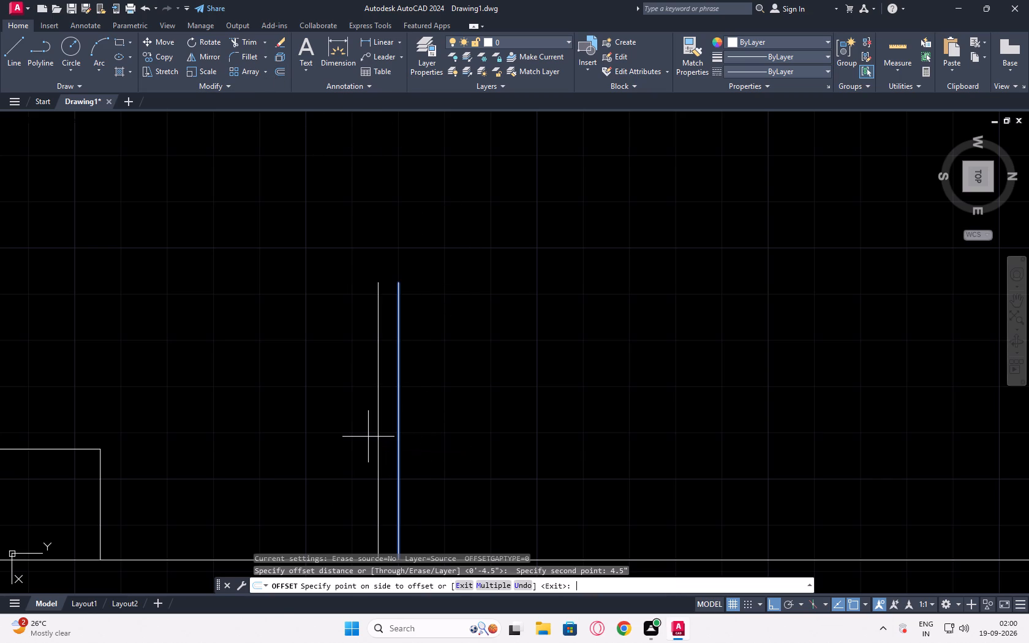
{"action": "left_click", "coordinate": [318, 412]}
{"action": "scroll", "coordinate": [386, 365], "scroll_direction": "down", "scroll_amount": 3}
{"action": "scroll", "coordinate": [391, 372], "scroll_direction": "up", "scroll_amount": 3}
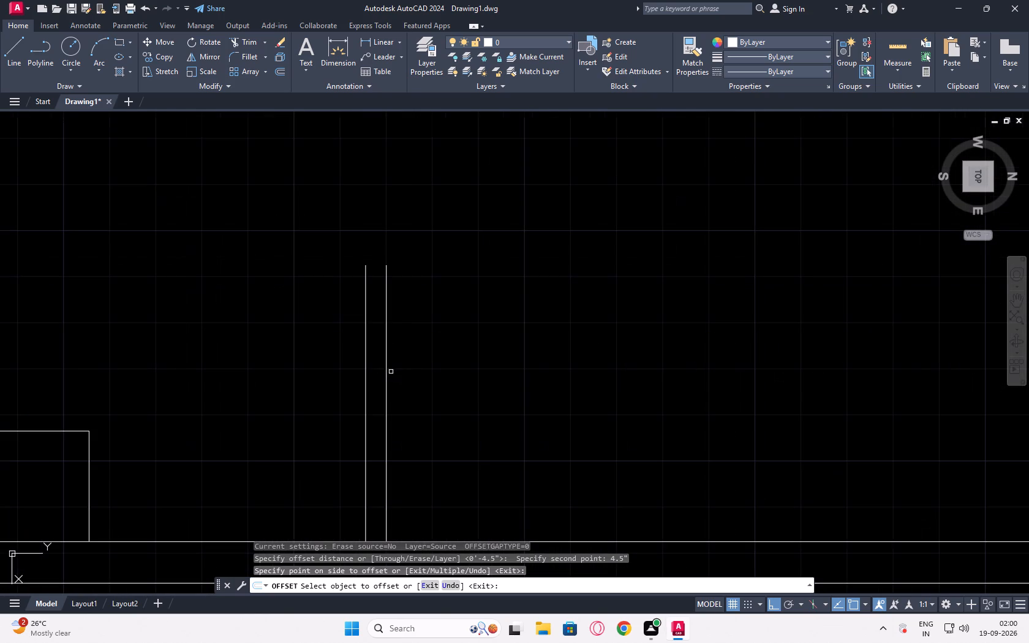
{"action": "key", "text": "space"}
{"action": "key", "text": "Escape"}
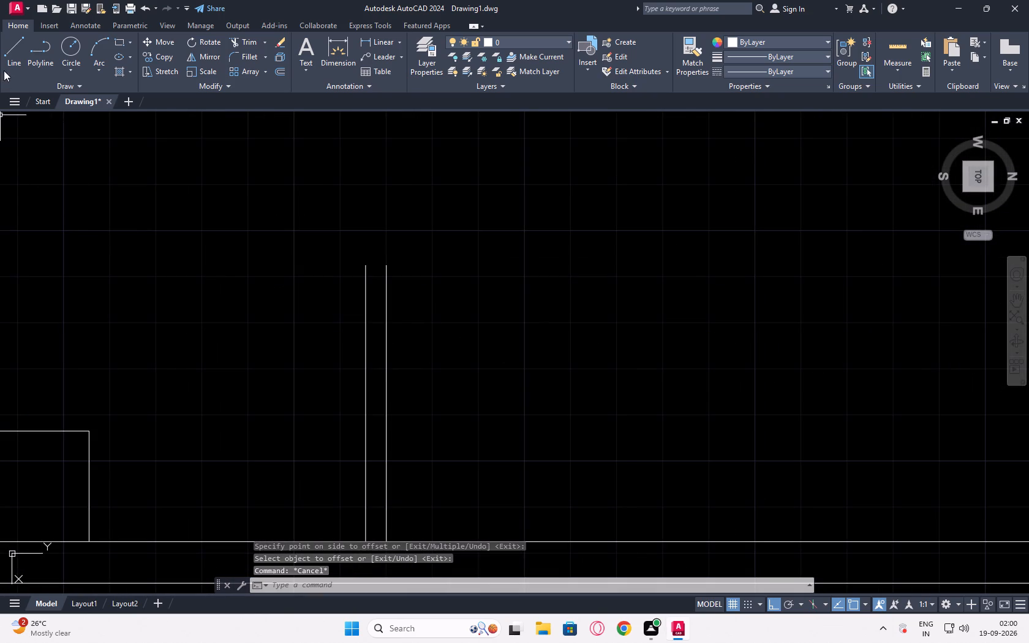
Close the partition's west end with a line joining its two faces.
{"action": "left_click", "coordinate": [7, 49]}
{"action": "left_click_drag", "start_coordinate": [366, 265], "coordinate": [372, 265]}
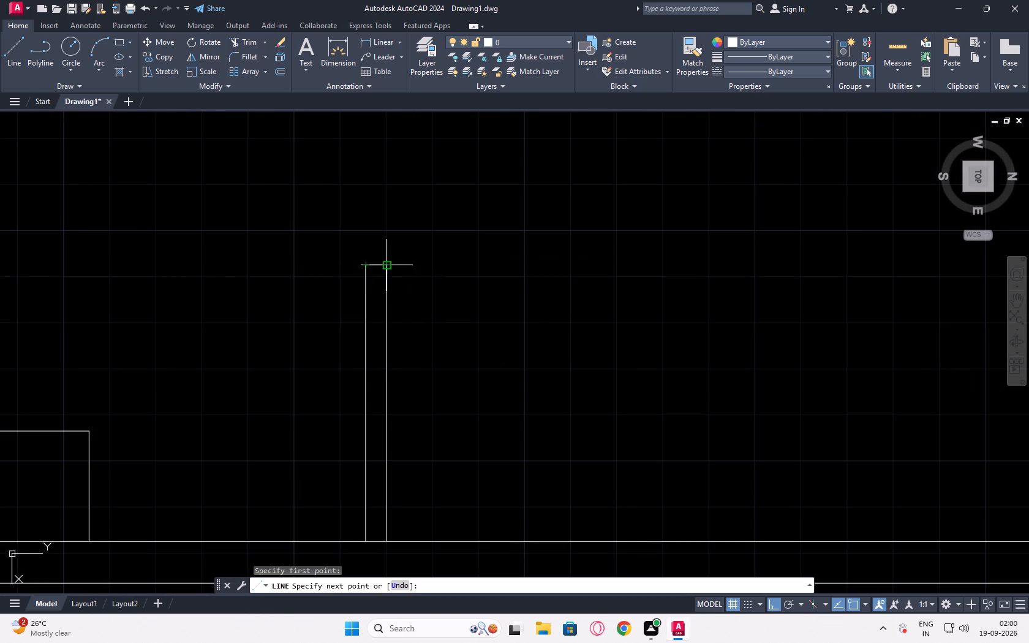
{"action": "left_click", "coordinate": [390, 265]}
{"action": "key", "text": "Escape"}
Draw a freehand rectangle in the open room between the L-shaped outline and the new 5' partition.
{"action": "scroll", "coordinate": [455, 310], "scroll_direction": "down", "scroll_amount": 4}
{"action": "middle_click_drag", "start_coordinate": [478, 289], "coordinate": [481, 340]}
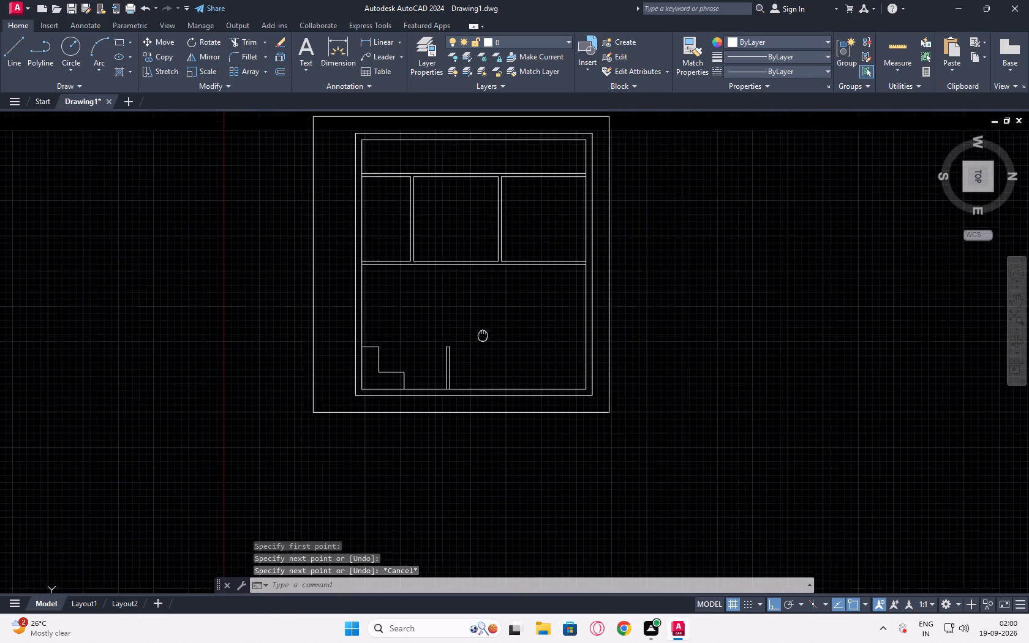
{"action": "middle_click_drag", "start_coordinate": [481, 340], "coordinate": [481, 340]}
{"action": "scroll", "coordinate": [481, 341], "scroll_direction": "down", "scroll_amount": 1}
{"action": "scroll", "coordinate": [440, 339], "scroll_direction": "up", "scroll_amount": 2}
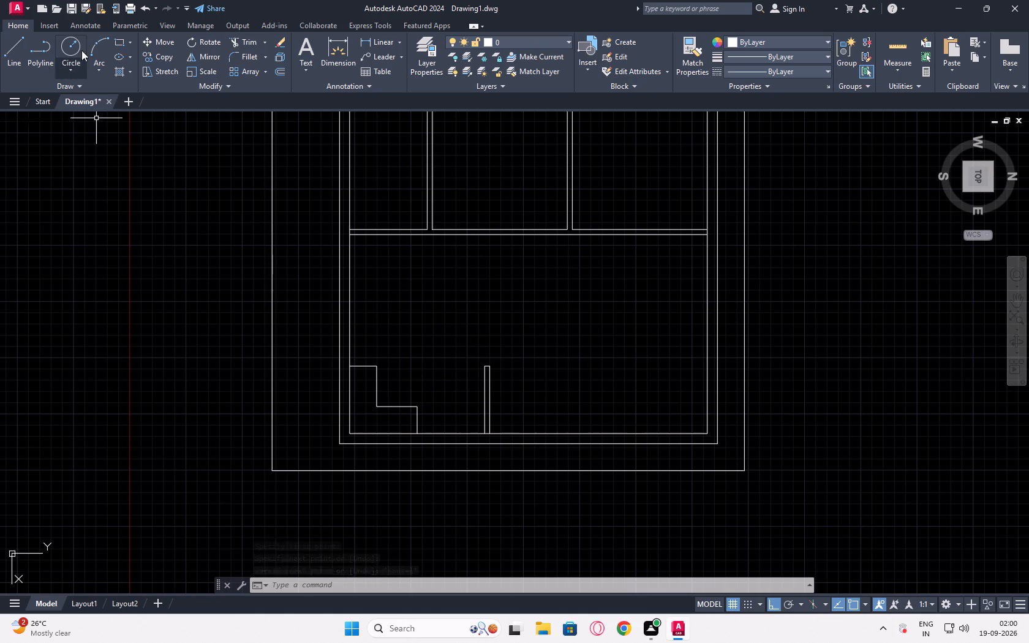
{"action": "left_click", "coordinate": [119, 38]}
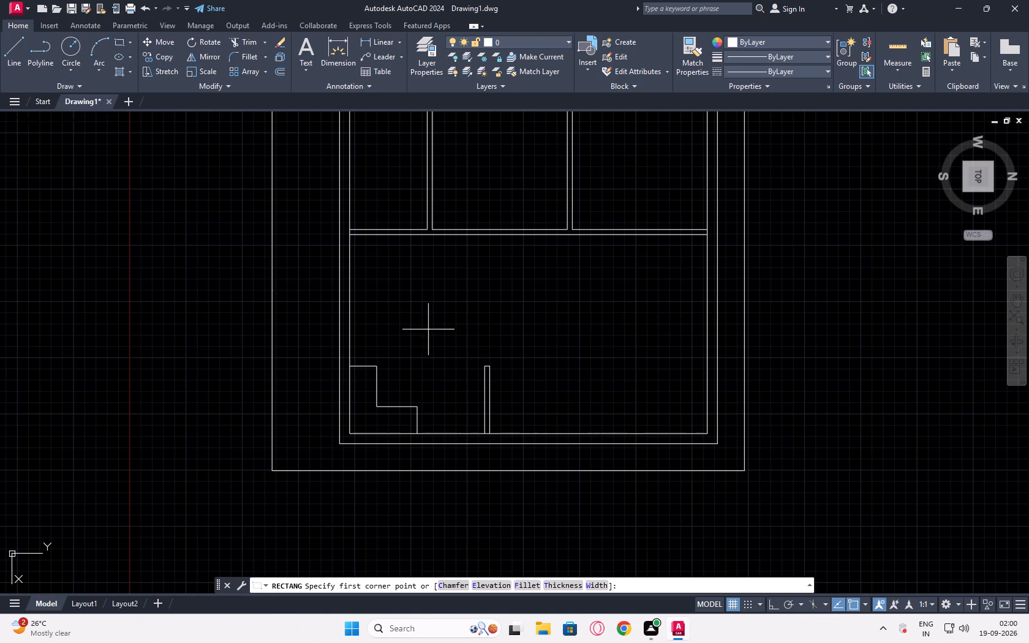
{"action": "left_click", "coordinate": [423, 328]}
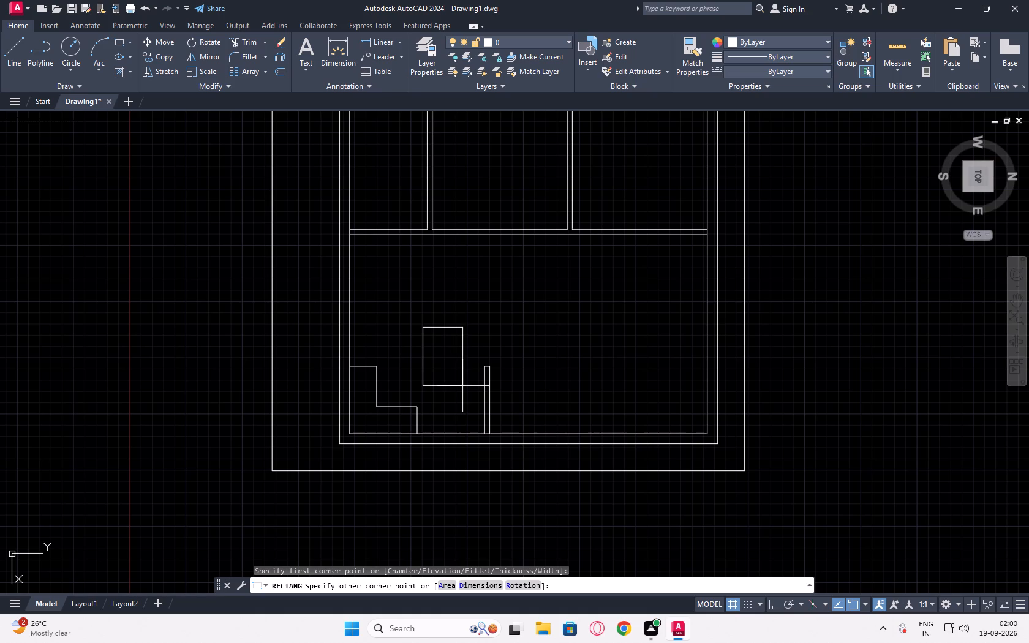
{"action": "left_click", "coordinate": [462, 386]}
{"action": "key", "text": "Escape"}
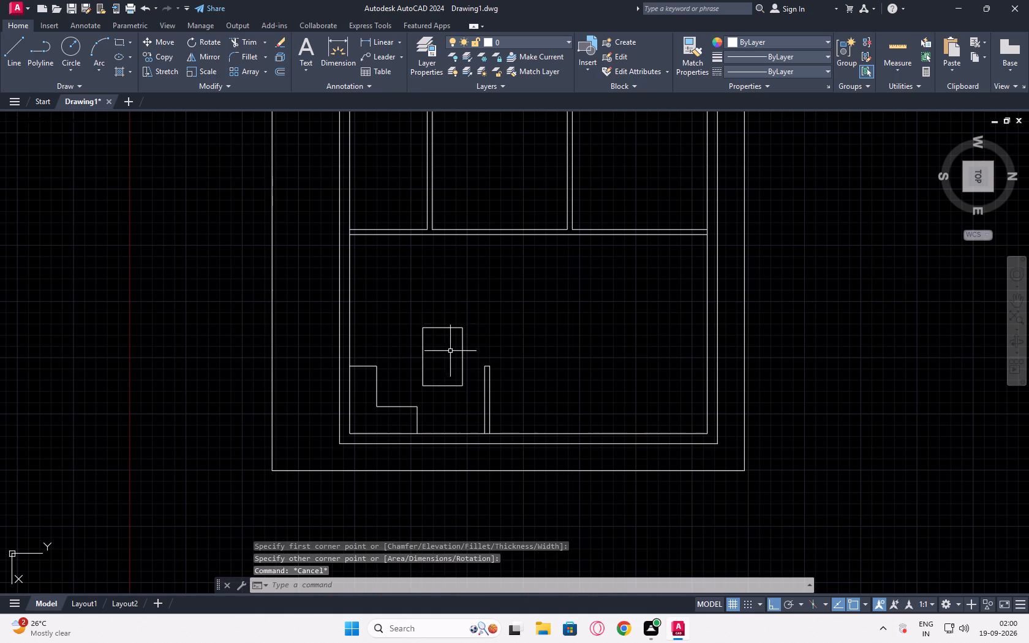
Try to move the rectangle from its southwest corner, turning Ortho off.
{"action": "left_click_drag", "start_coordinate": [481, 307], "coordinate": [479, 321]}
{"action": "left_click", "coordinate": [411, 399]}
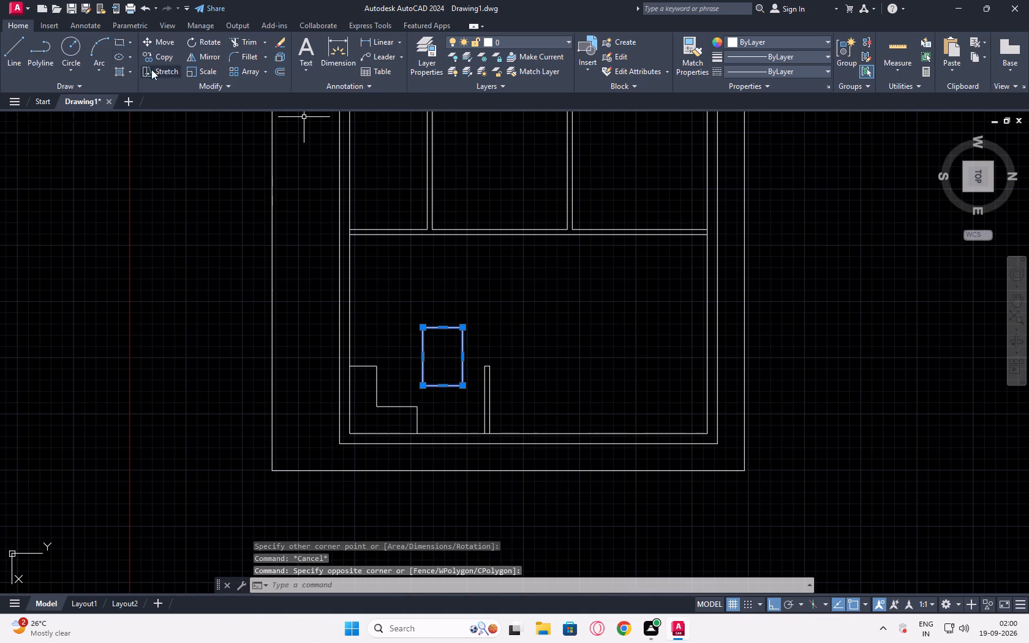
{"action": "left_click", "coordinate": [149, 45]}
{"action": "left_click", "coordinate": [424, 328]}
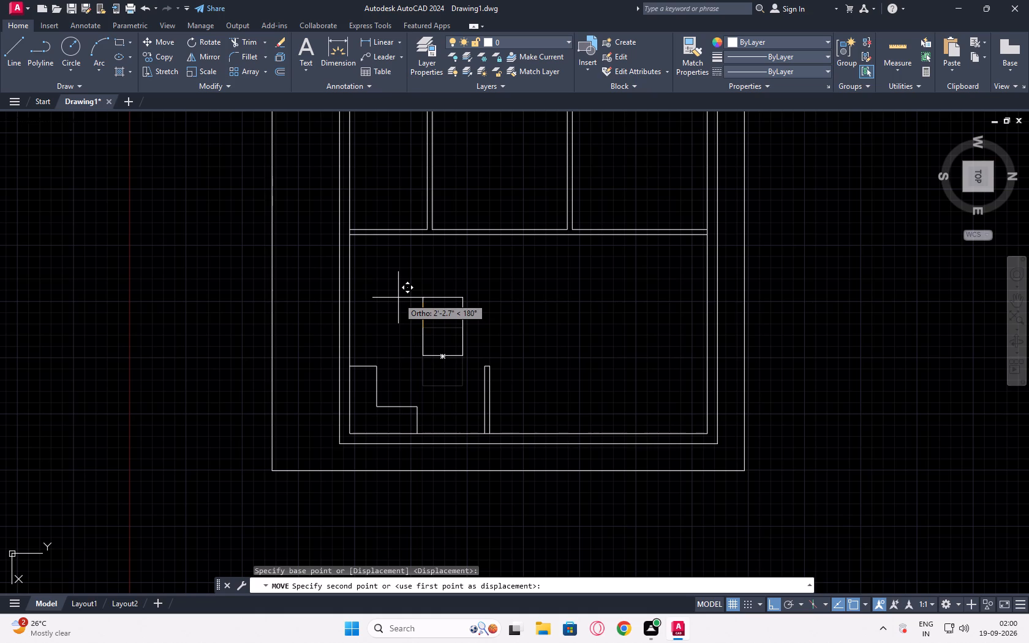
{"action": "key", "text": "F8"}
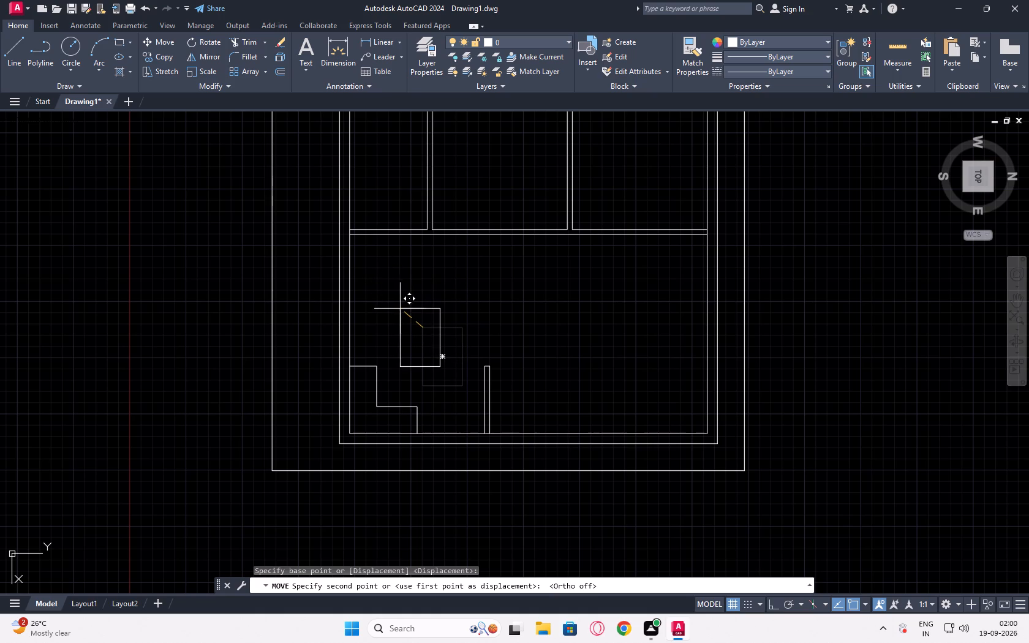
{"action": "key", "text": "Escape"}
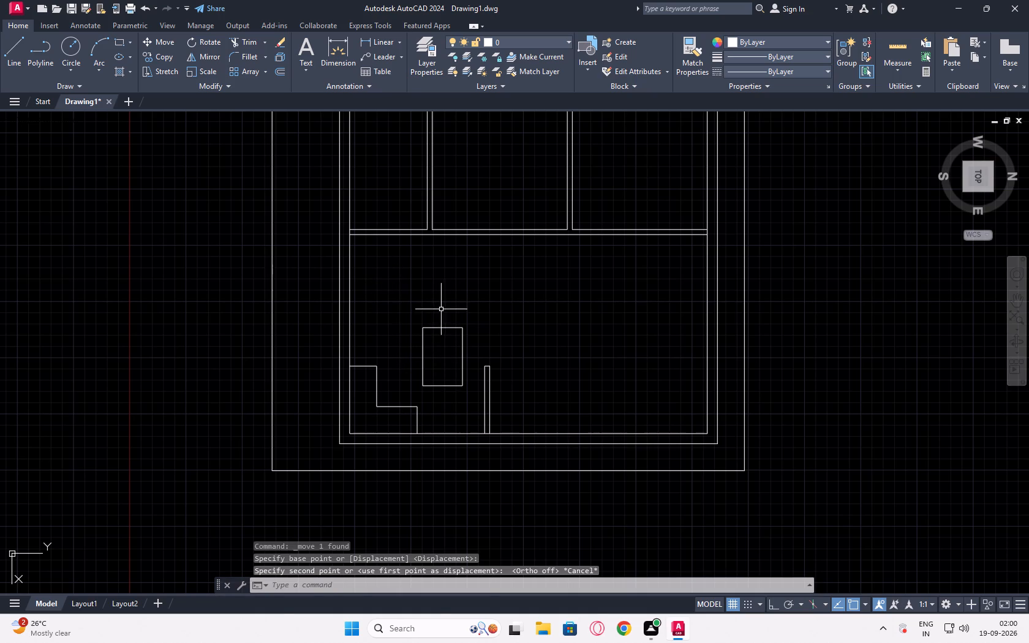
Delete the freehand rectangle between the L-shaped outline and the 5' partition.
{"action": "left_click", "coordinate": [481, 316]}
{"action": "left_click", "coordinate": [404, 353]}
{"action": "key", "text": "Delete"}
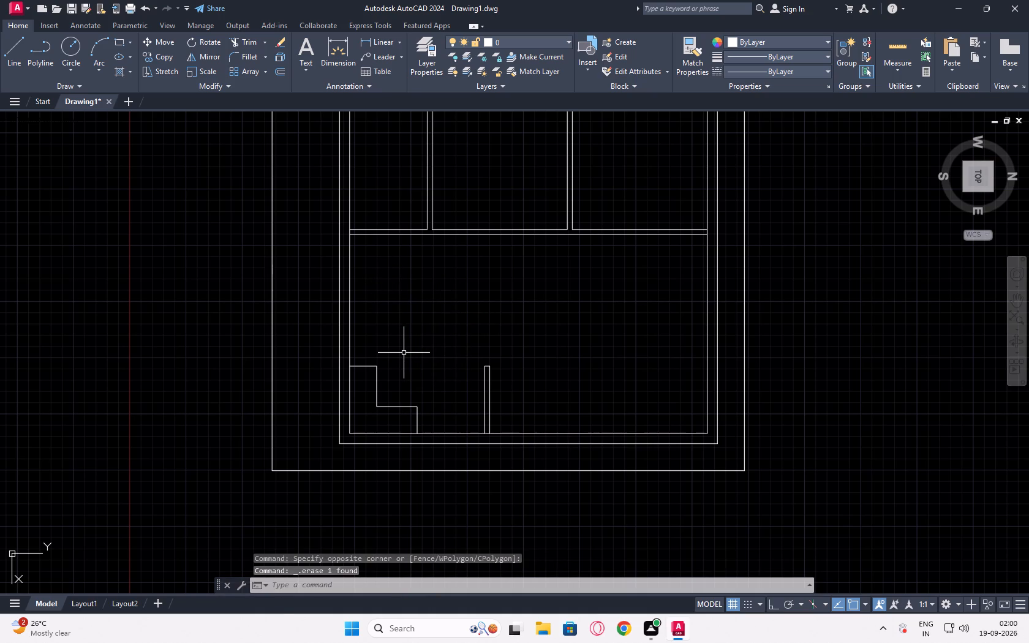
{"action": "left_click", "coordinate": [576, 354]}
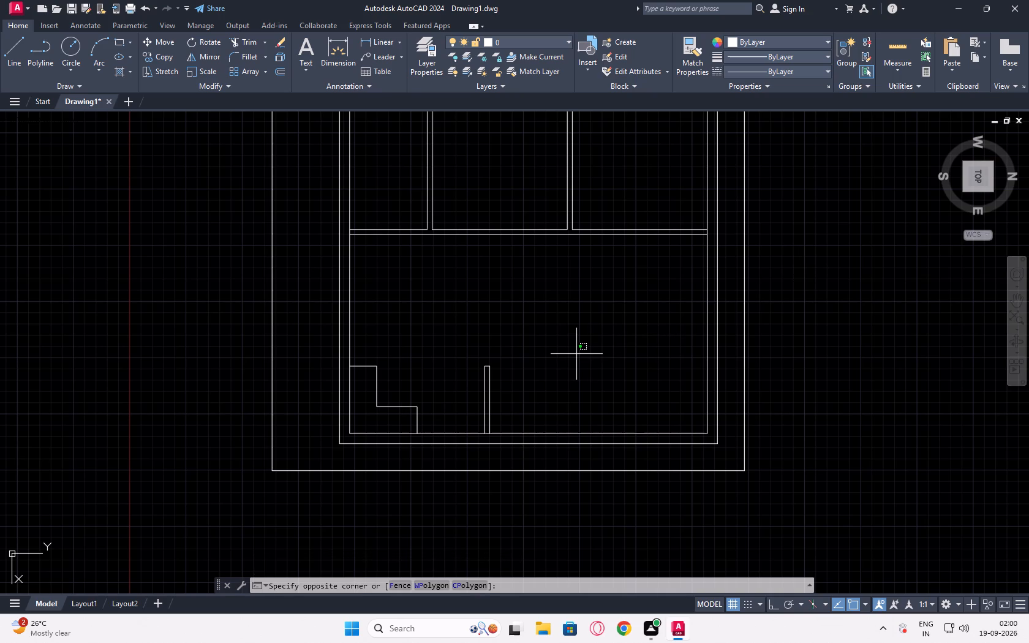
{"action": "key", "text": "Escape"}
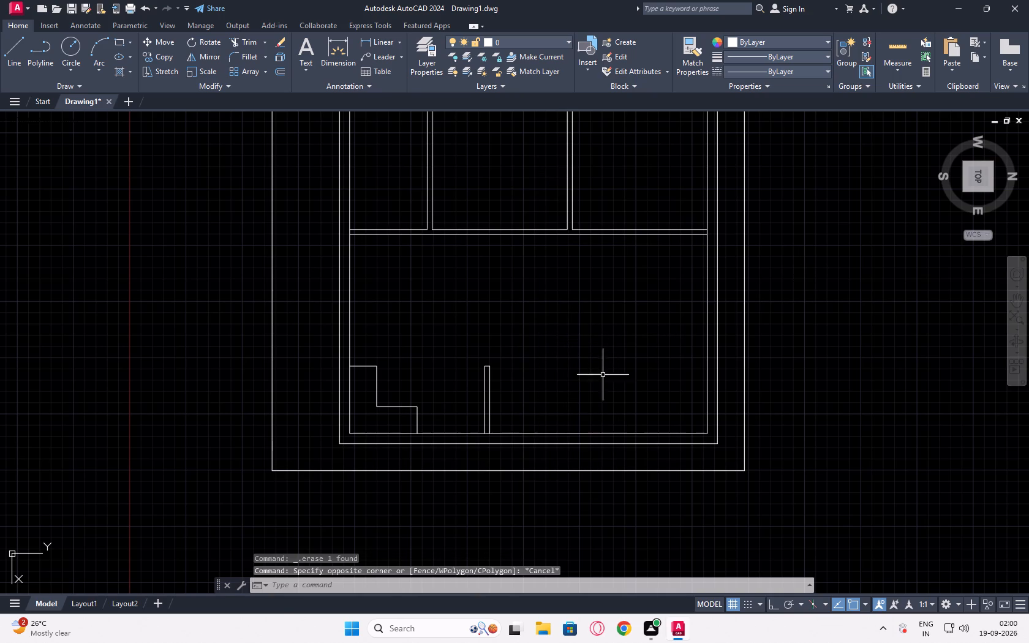
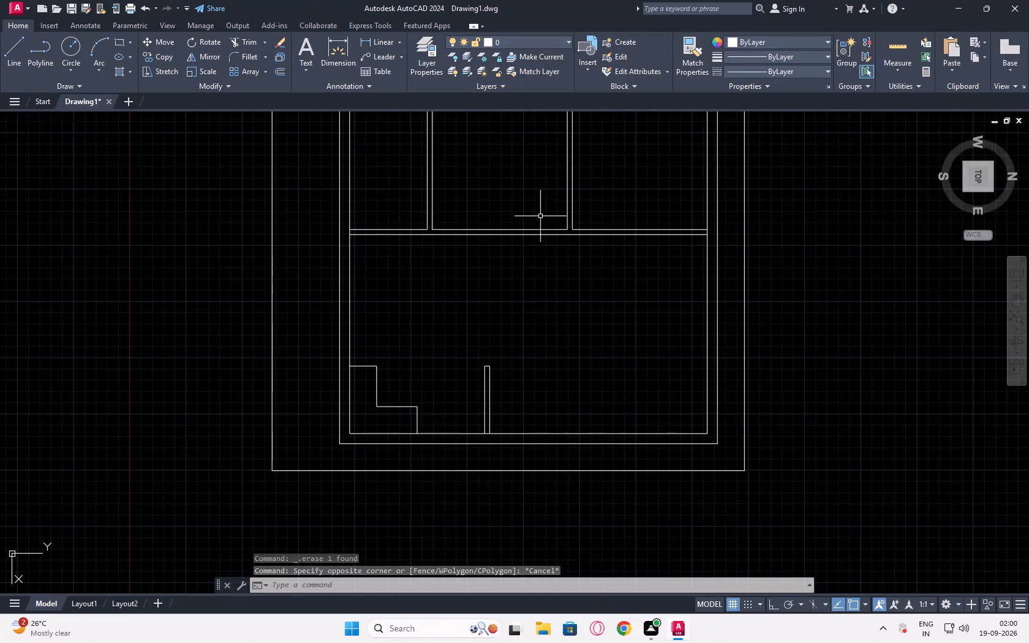
Examine the open east room between the 5' partition and the north outer wall.
{"action": "scroll", "coordinate": [565, 368], "scroll_direction": "up", "scroll_amount": 1}
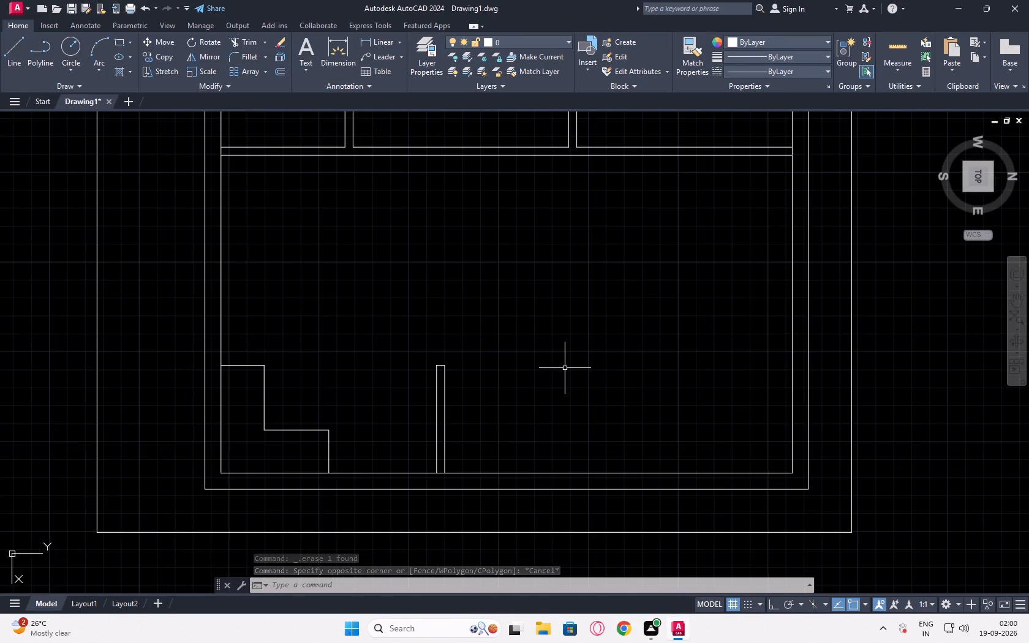
{"action": "scroll", "coordinate": [565, 368], "scroll_direction": "down", "scroll_amount": 2}
{"action": "middle_click_drag", "start_coordinate": [570, 331], "coordinate": [475, 377]}
{"action": "scroll", "coordinate": [474, 401], "scroll_direction": "up", "scroll_amount": 1}
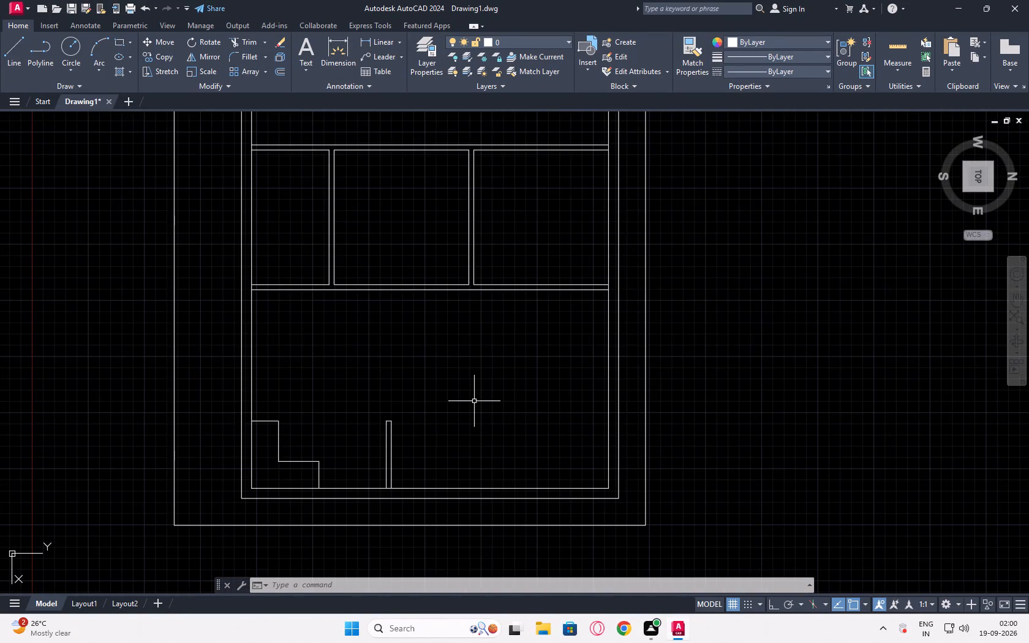
{"action": "scroll", "coordinate": [474, 401], "scroll_direction": "down", "scroll_amount": 1}
{"action": "scroll", "coordinate": [491, 385], "scroll_direction": "up", "scroll_amount": 1}
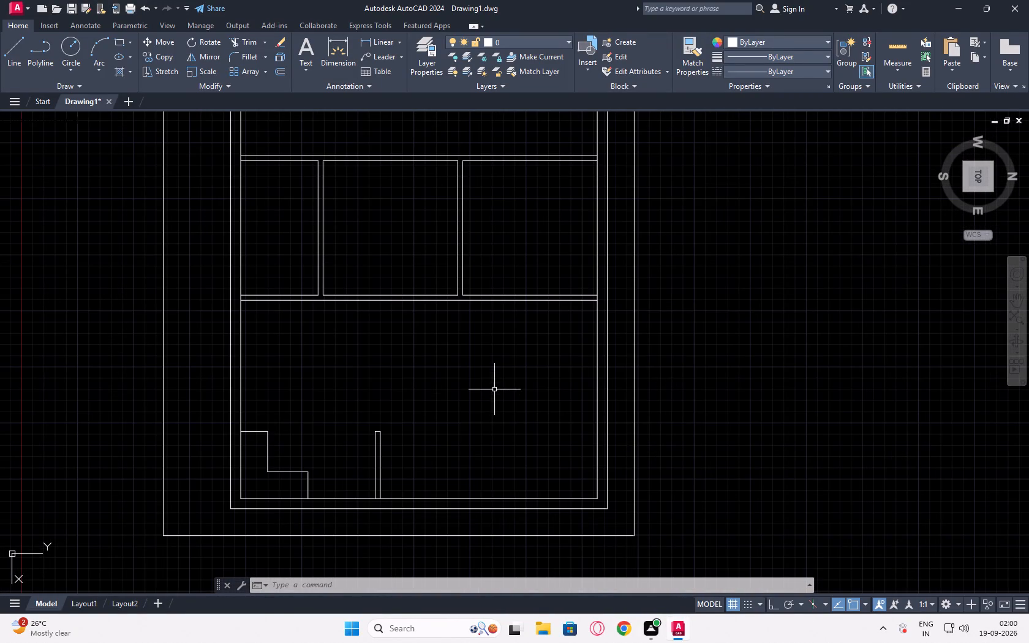
{"action": "middle_click_drag", "start_coordinate": [495, 388], "coordinate": [394, 443]}
{"action": "middle_click_drag", "start_coordinate": [399, 446], "coordinate": [421, 446]}
{"action": "middle_click", "coordinate": [453, 448]}
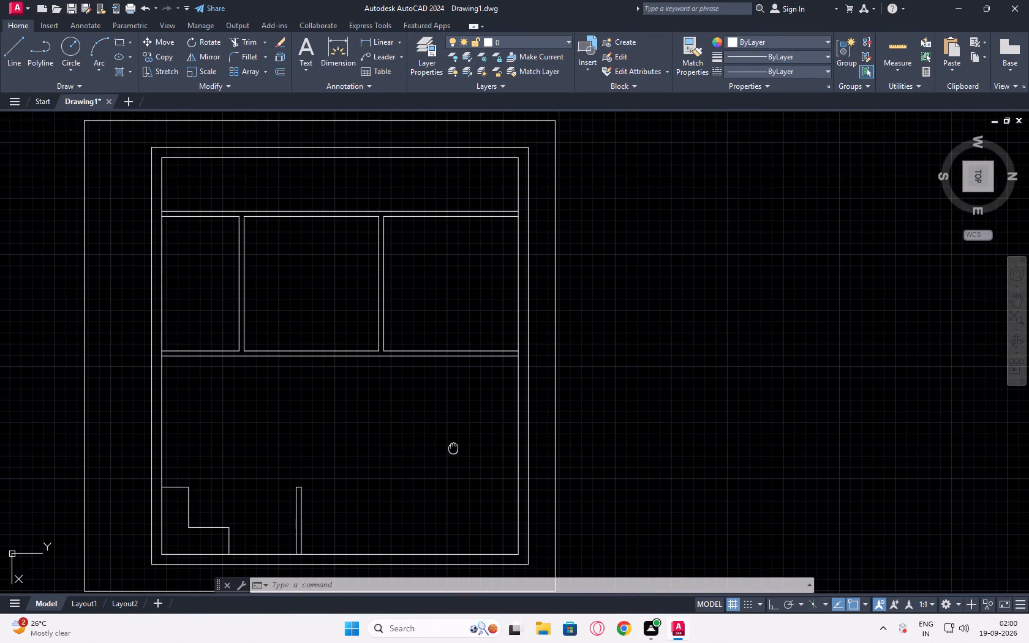
{"action": "middle_click_drag", "start_coordinate": [453, 448], "coordinate": [457, 434]}
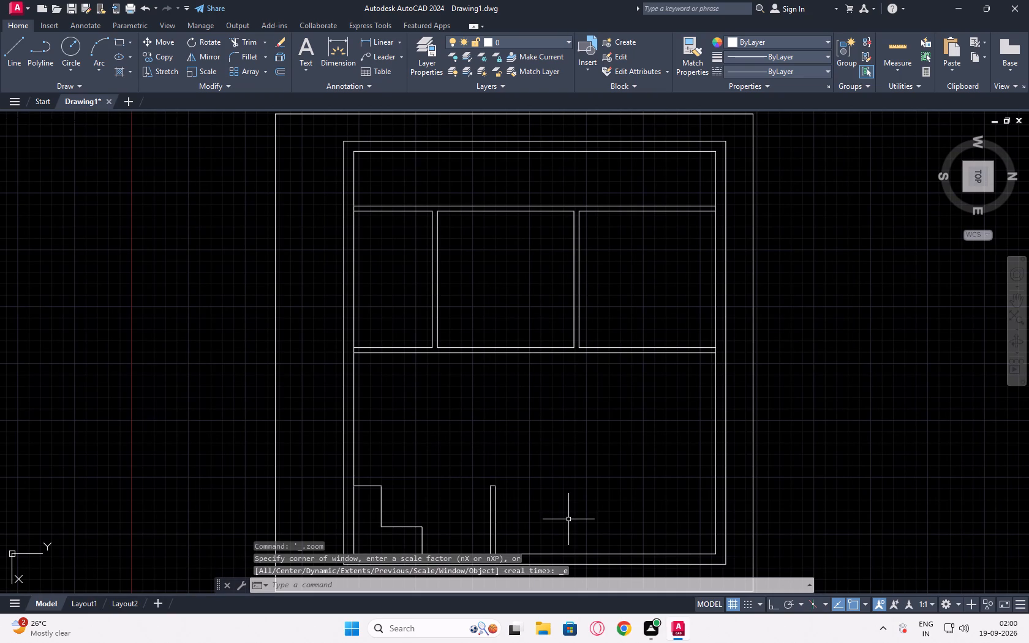
{"action": "middle_click_drag", "start_coordinate": [565, 429], "coordinate": [556, 408]}
{"action": "middle_click", "coordinate": [556, 408]}
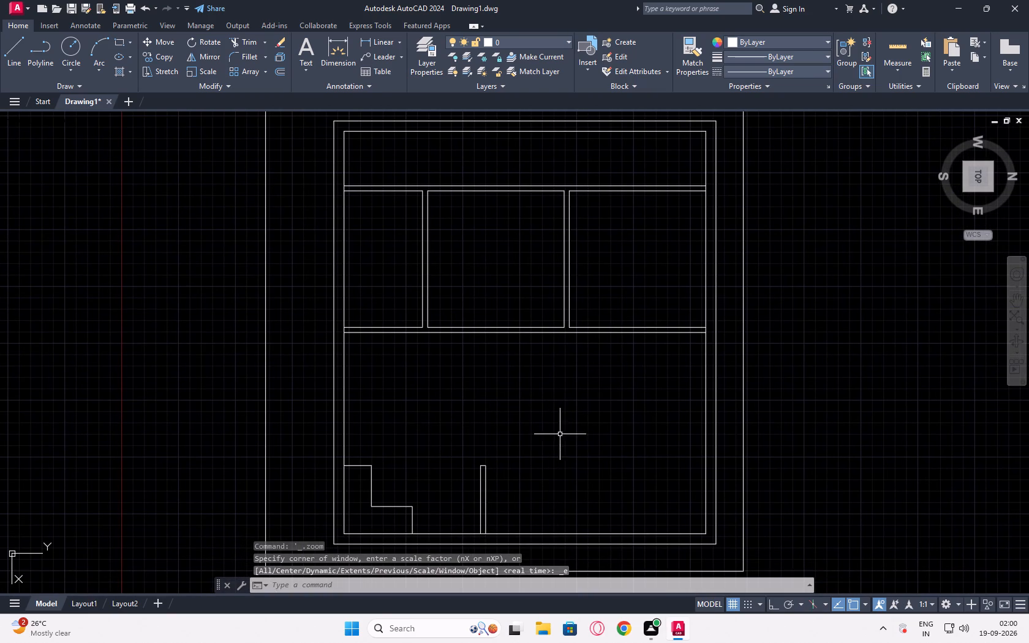
{"action": "middle_click_drag", "start_coordinate": [560, 434], "coordinate": [560, 418]}
{"action": "scroll", "coordinate": [507, 483], "scroll_direction": "up", "scroll_amount": 2}
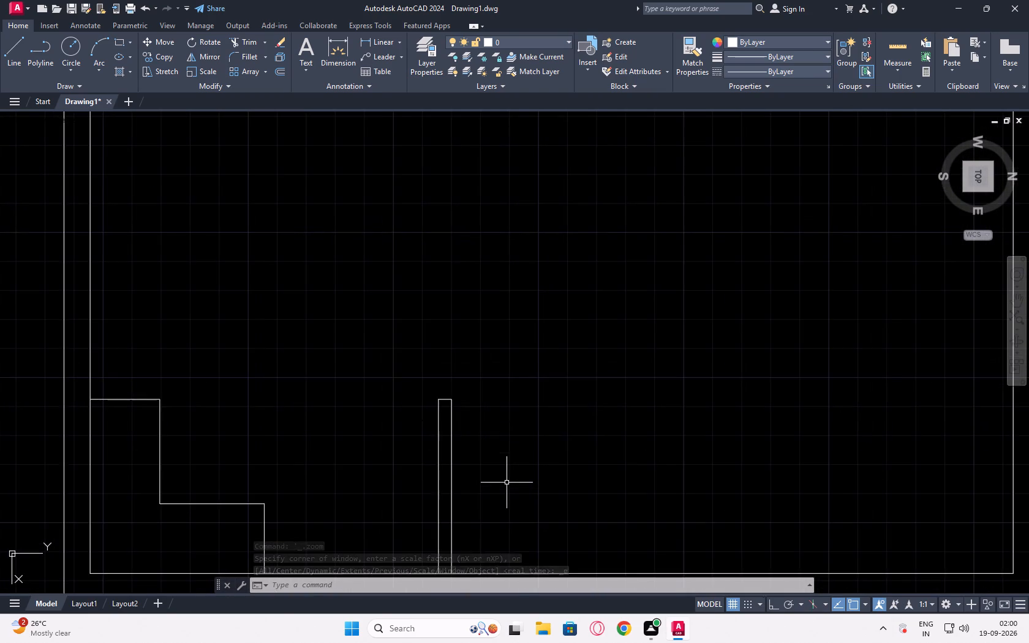
{"action": "scroll", "coordinate": [511, 482], "scroll_direction": "down", "scroll_amount": 1}
{"action": "scroll", "coordinate": [569, 461], "scroll_direction": "down", "scroll_amount": 1}
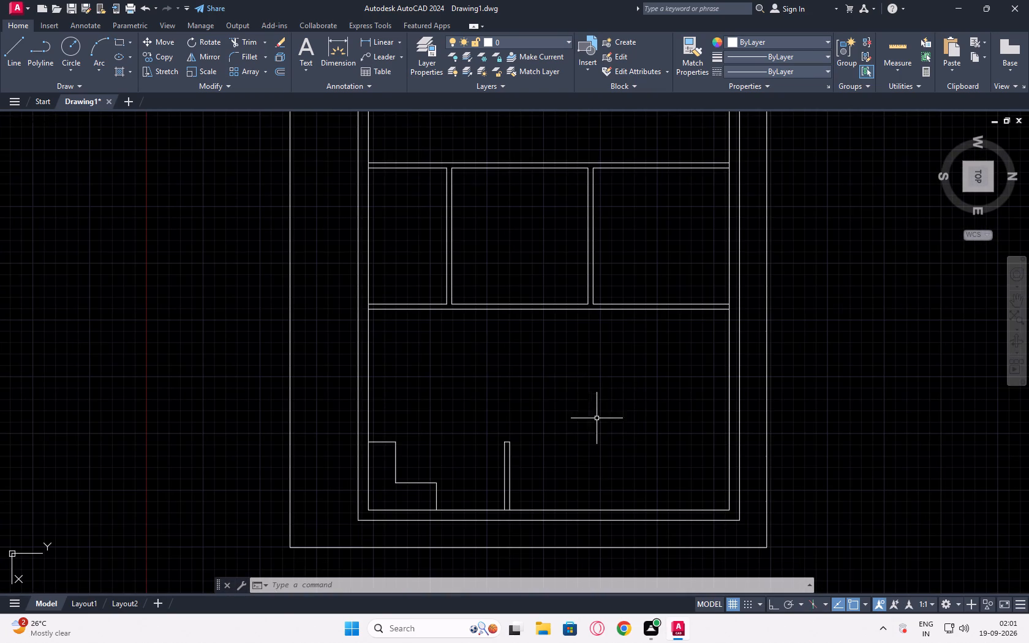
{"action": "scroll", "coordinate": [543, 456], "scroll_direction": "up", "scroll_amount": 1}
{"action": "scroll", "coordinate": [543, 456], "scroll_direction": "down", "scroll_amount": 1}
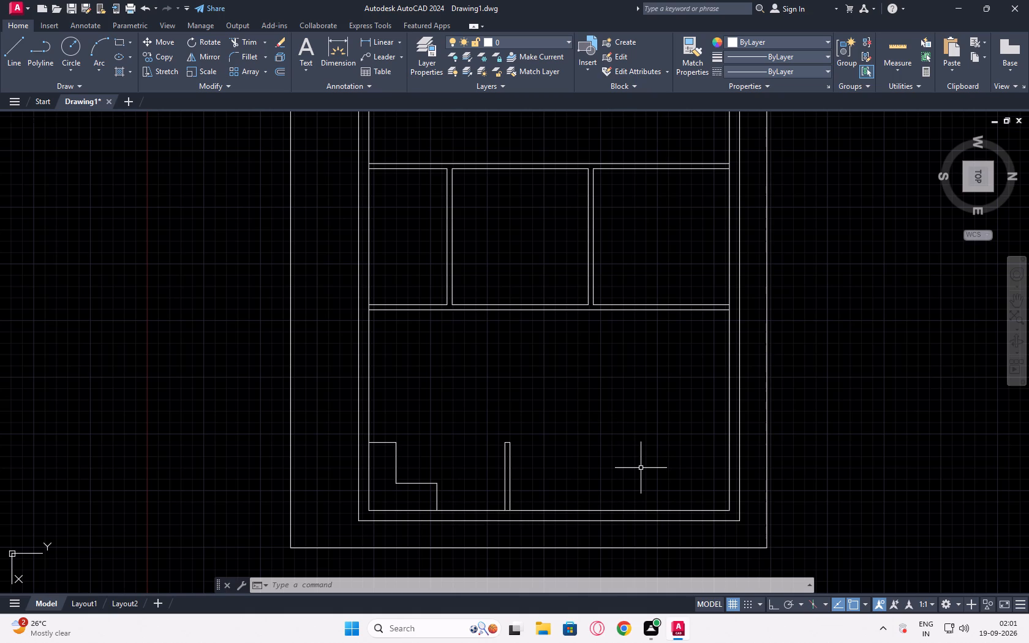
{"action": "scroll", "coordinate": [631, 461], "scroll_direction": "up", "scroll_amount": 1}
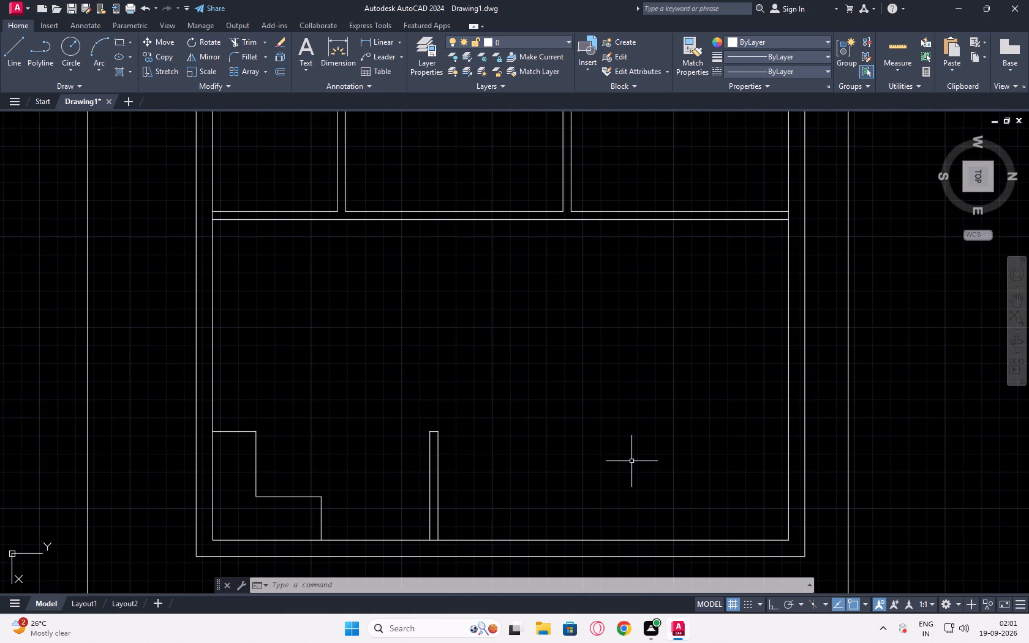
{"action": "middle_click_drag", "start_coordinate": [642, 466], "coordinate": [509, 445]}
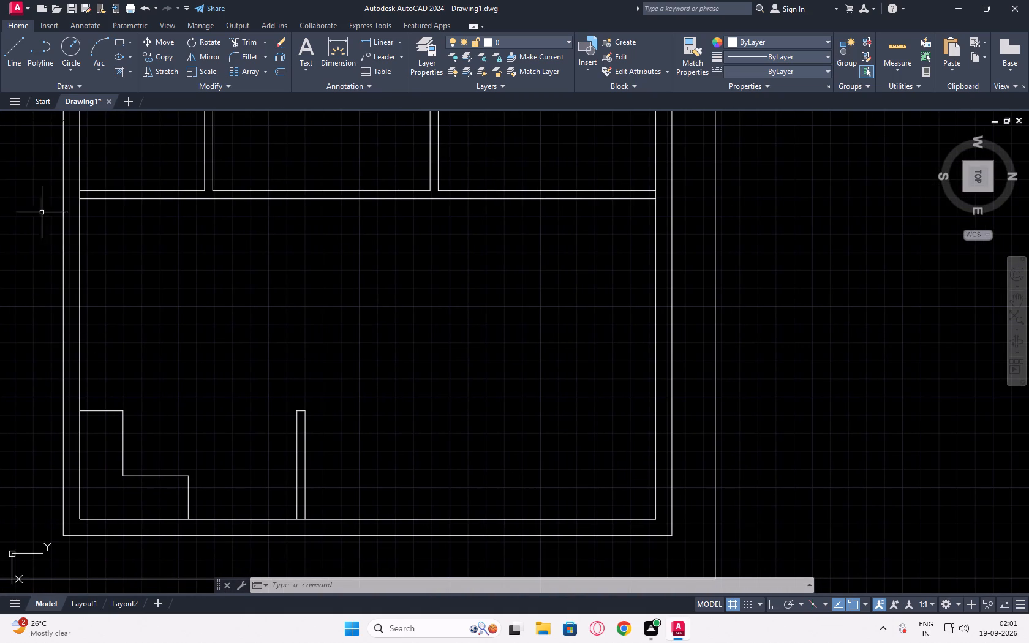
{"action": "left_click", "coordinate": [505, 516]}
{"action": "key", "text": "Escape"}
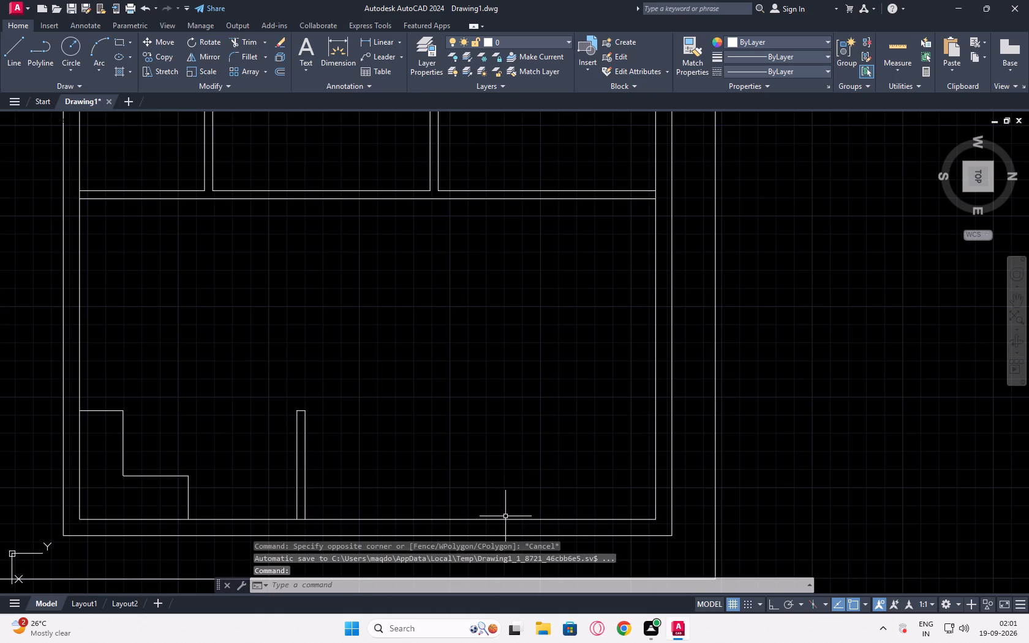
{"action": "middle_click_drag", "start_coordinate": [530, 289], "coordinate": [523, 320]}
{"action": "middle_click", "coordinate": [523, 320]}
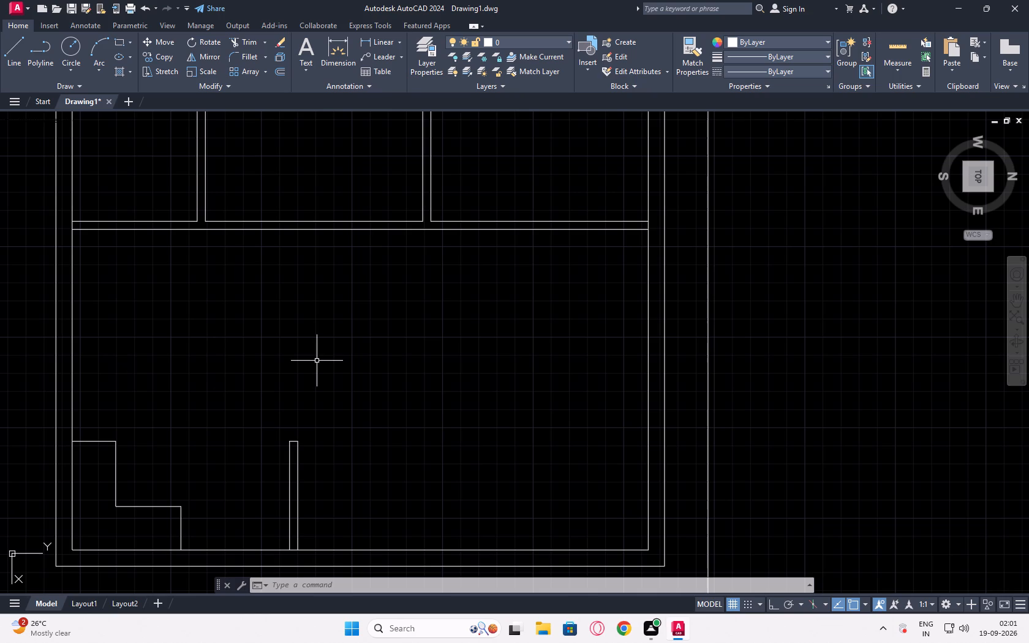
With Ortho on, draw a three-sided line outline projecting 2' from the north wall's inner face and running 4' along it in the east room.
{"action": "left_click", "coordinate": [6, 48]}
{"action": "middle_click_drag", "start_coordinate": [470, 361], "coordinate": [322, 359]}
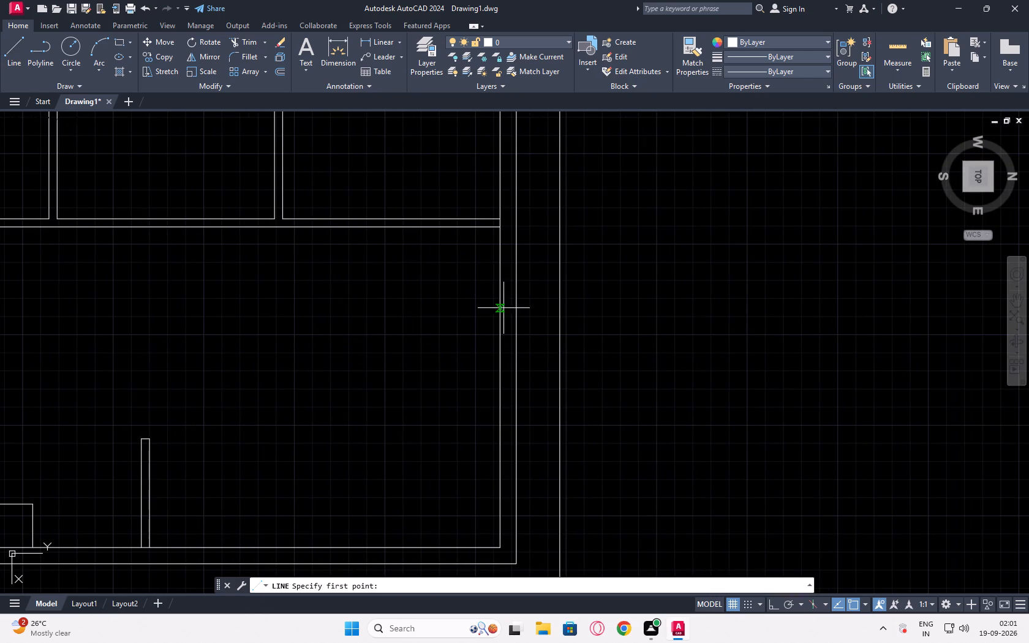
{"action": "left_click", "coordinate": [496, 293]}
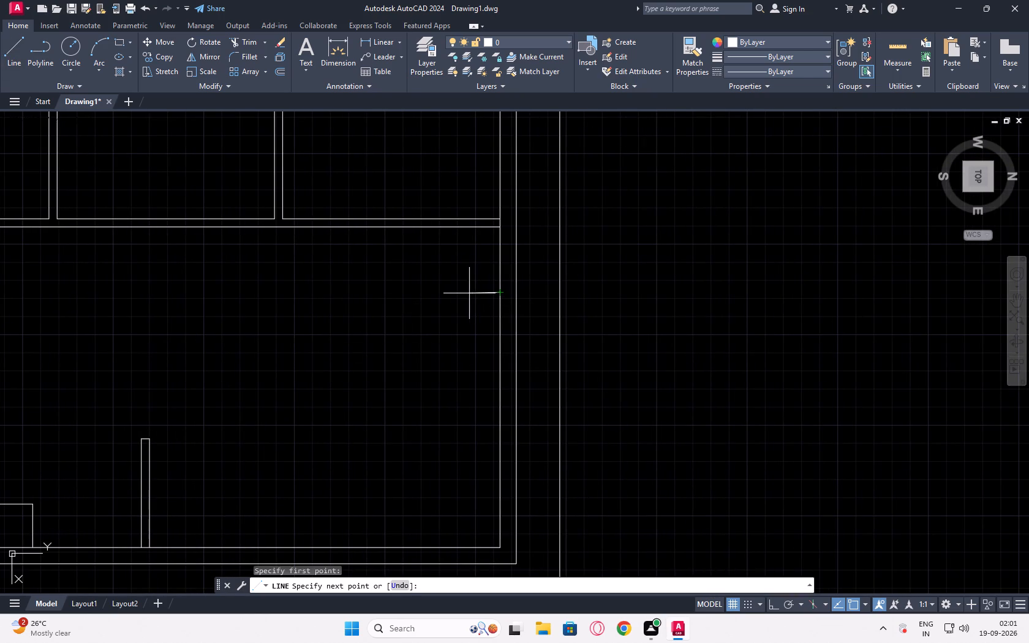
{"action": "key", "text": "F8"}
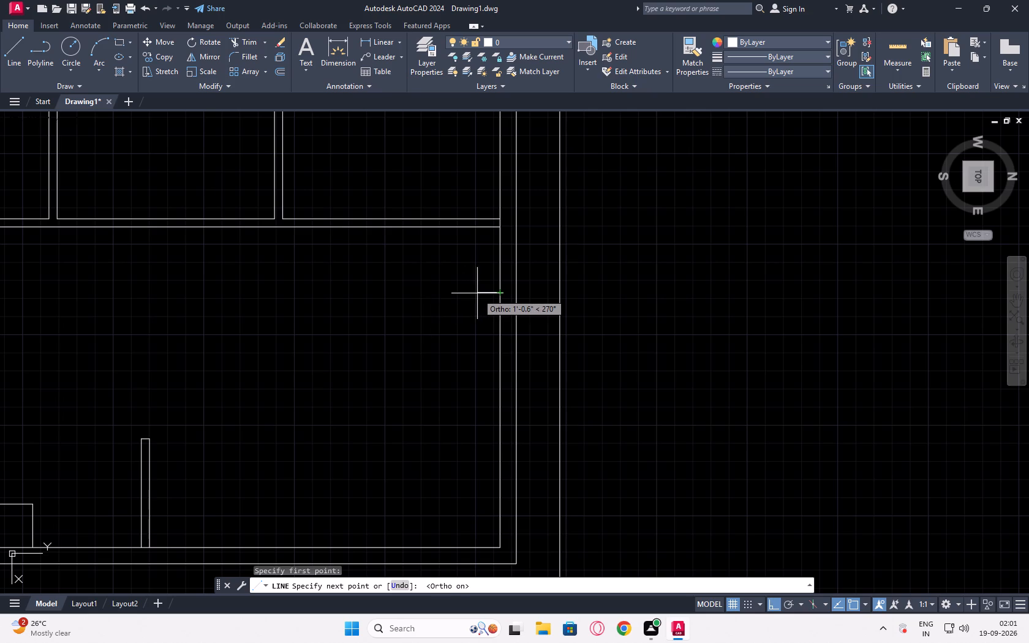
{"action": "type", "text": "2'"}
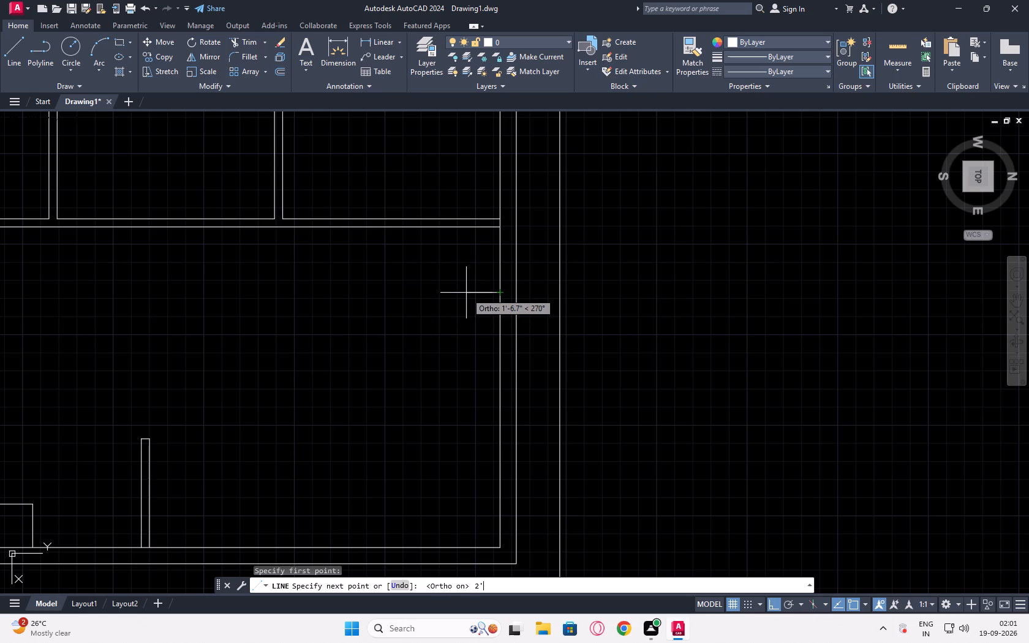
{"action": "key", "text": "Return"}
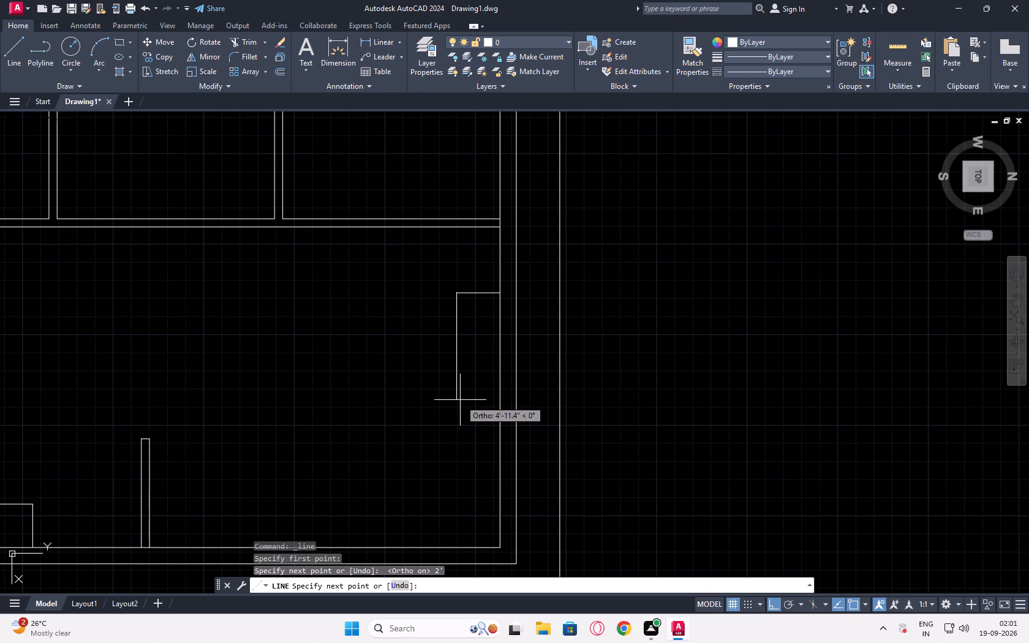
{"action": "type", "text": "4'"}
{"action": "key", "text": "Return"}
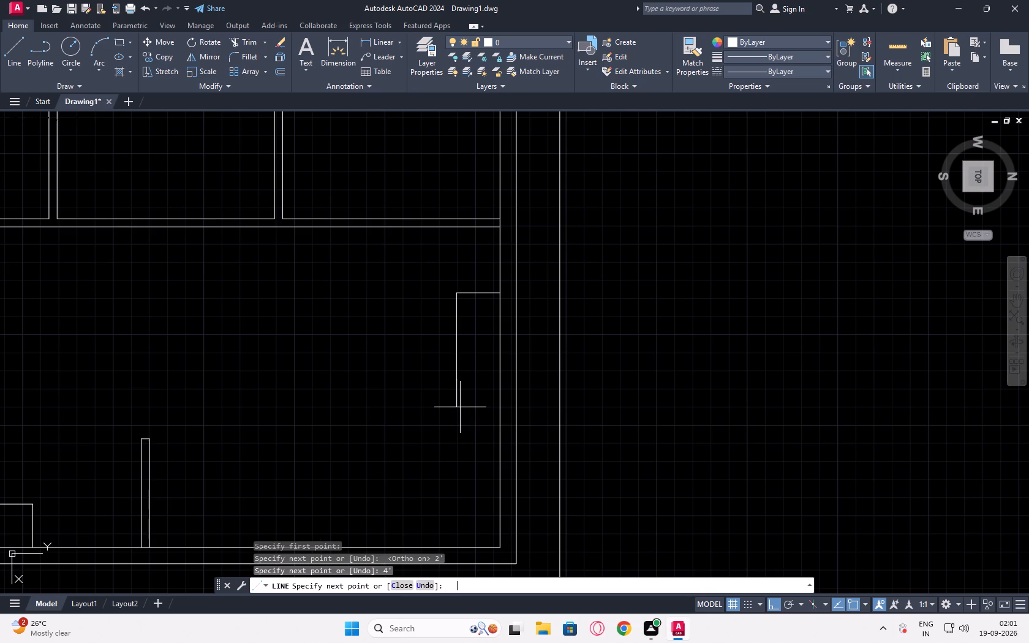
{"action": "left_click", "coordinate": [497, 382]}
{"action": "key", "text": "Escape"}
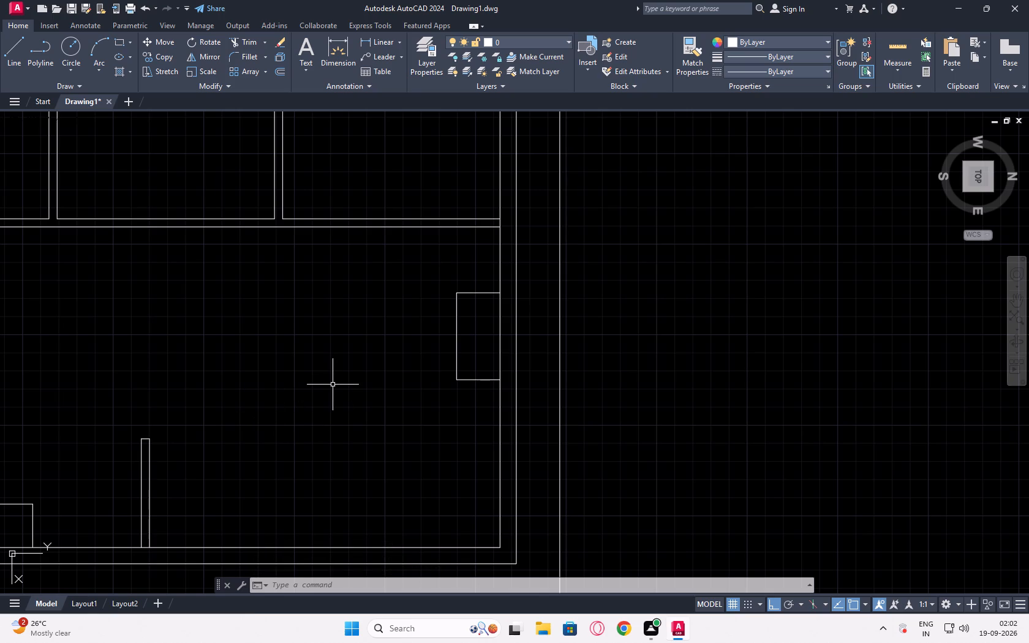
Move the 2' by 4' outline east along the north wall to about 4'-7" from the room's west partition.
{"action": "left_click", "coordinate": [407, 265]}
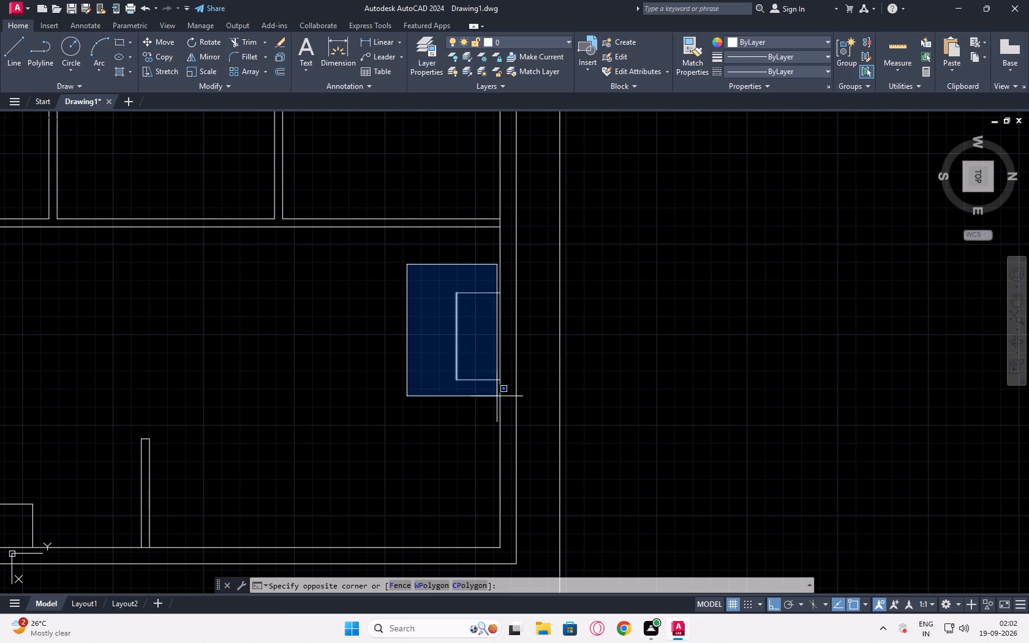
{"action": "key", "text": "Escape"}
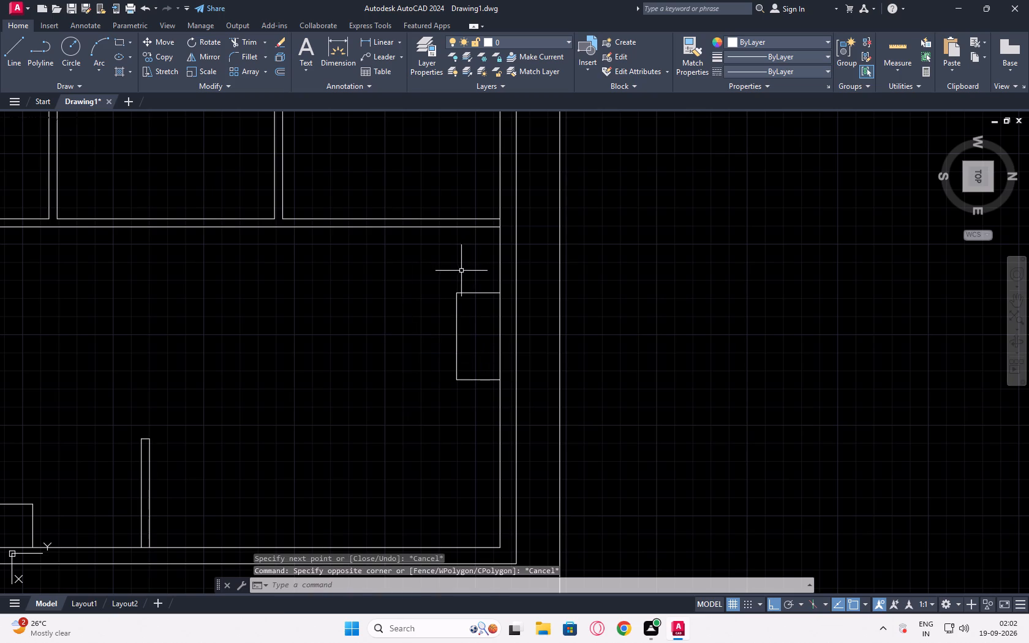
{"action": "left_click", "coordinate": [478, 273]}
{"action": "left_click", "coordinate": [439, 395]}
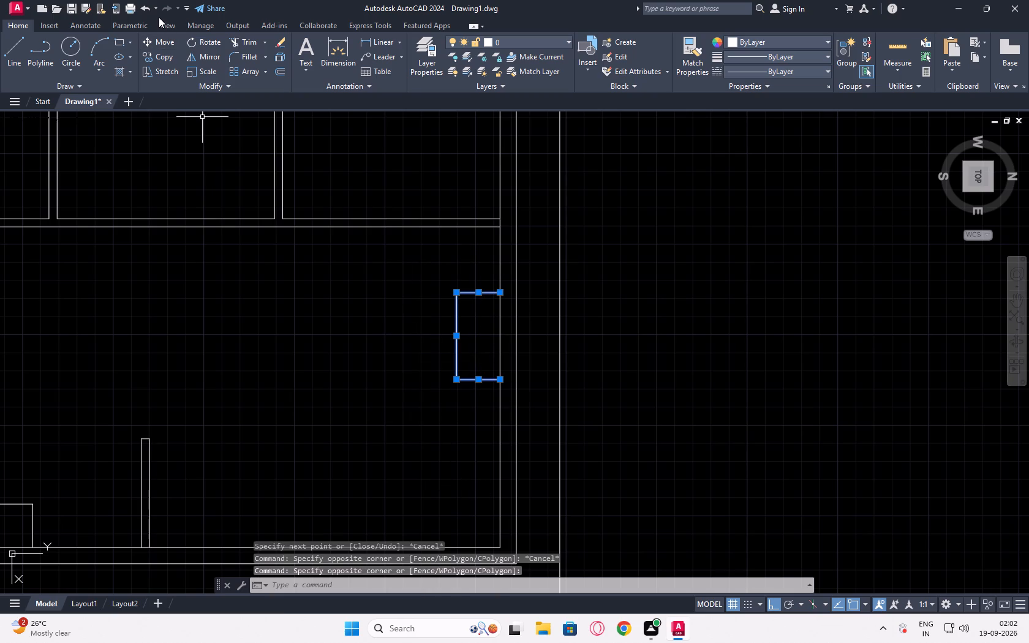
{"action": "left_click", "coordinate": [156, 48]}
{"action": "left_click", "coordinate": [500, 295]}
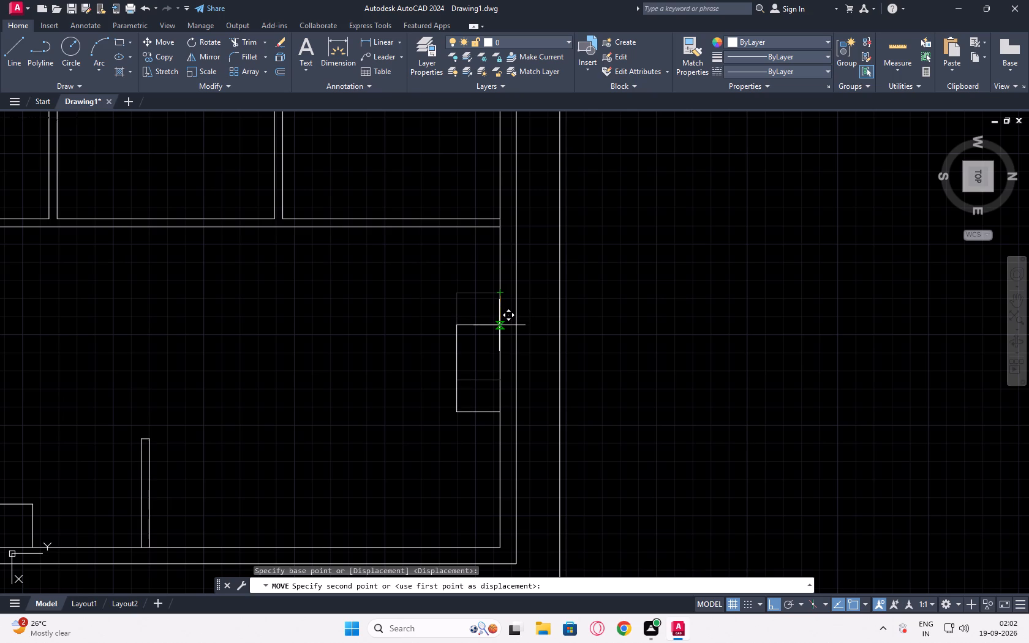
{"action": "left_click", "coordinate": [499, 327]}
{"action": "key", "text": "Escape"}
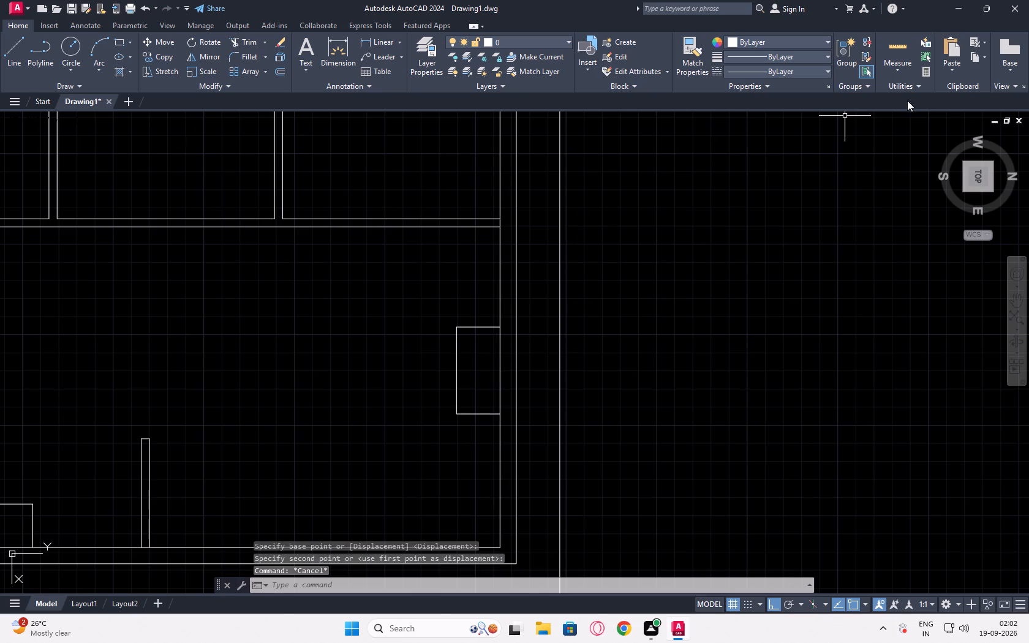
Measure the gap between the room's west partition and the 2' by 4' outline.
{"action": "left_click", "coordinate": [900, 42]}
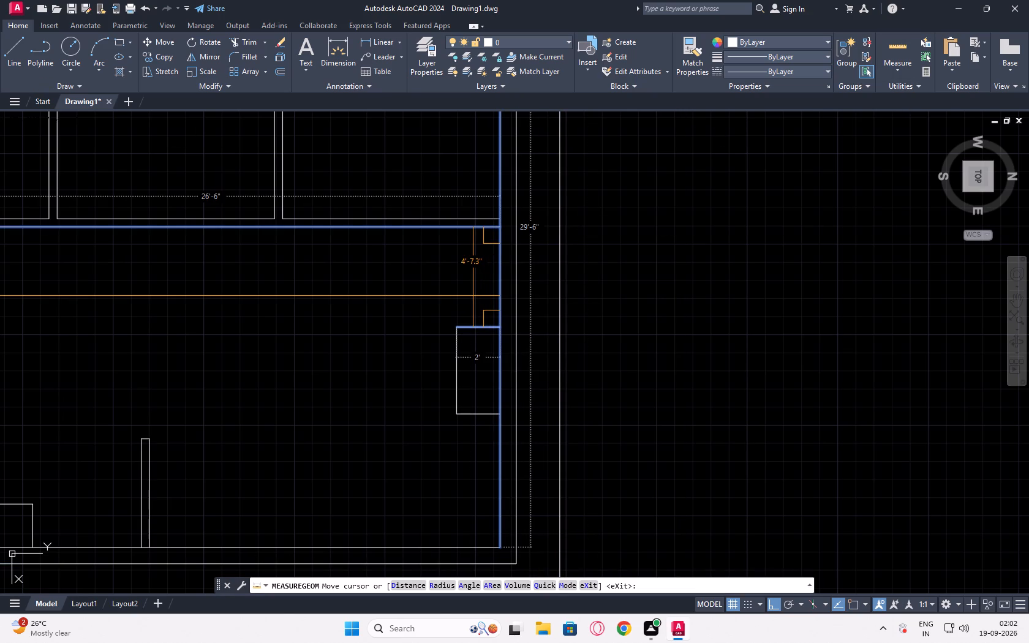
{"action": "left_click", "coordinate": [473, 296]}
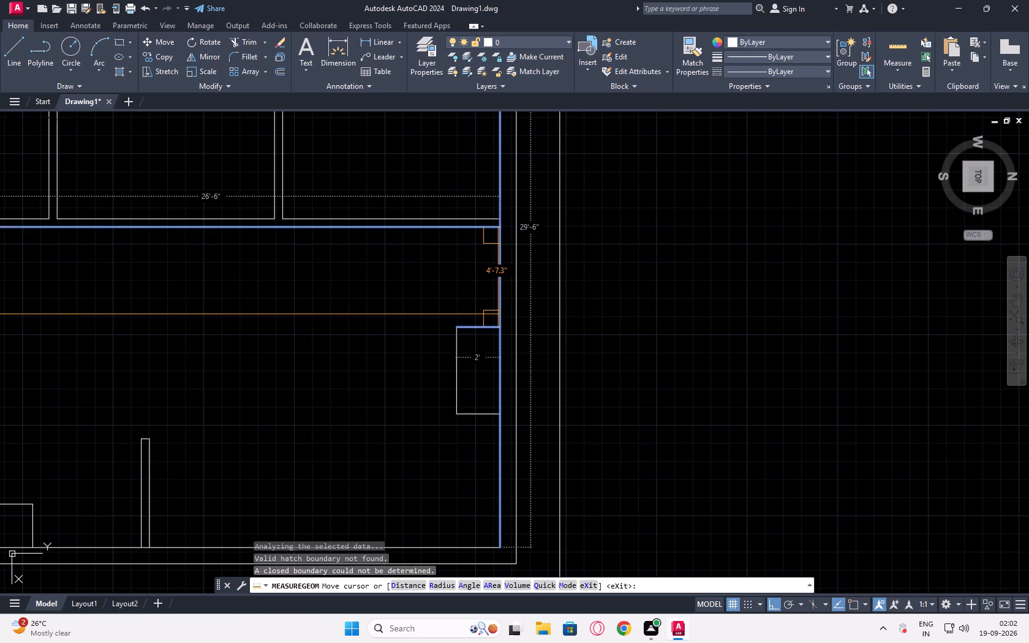
{"action": "key", "text": "Escape"}
Move the 2' by 4' outline slightly farther east along the north wall.
{"action": "left_click", "coordinate": [484, 298]}
{"action": "left_click", "coordinate": [435, 496]}
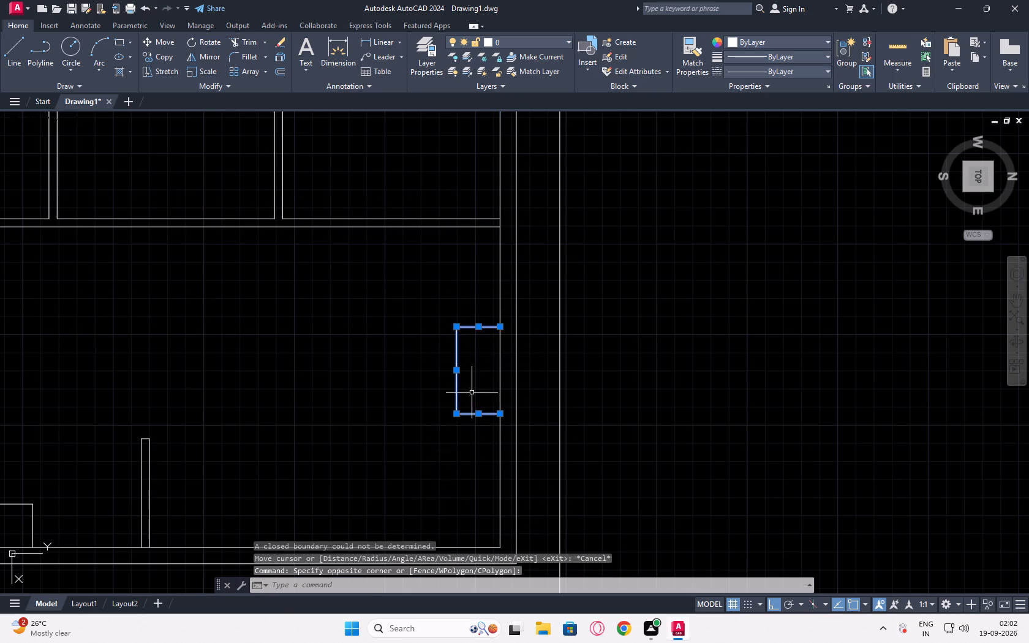
{"action": "left_click", "coordinate": [159, 45]}
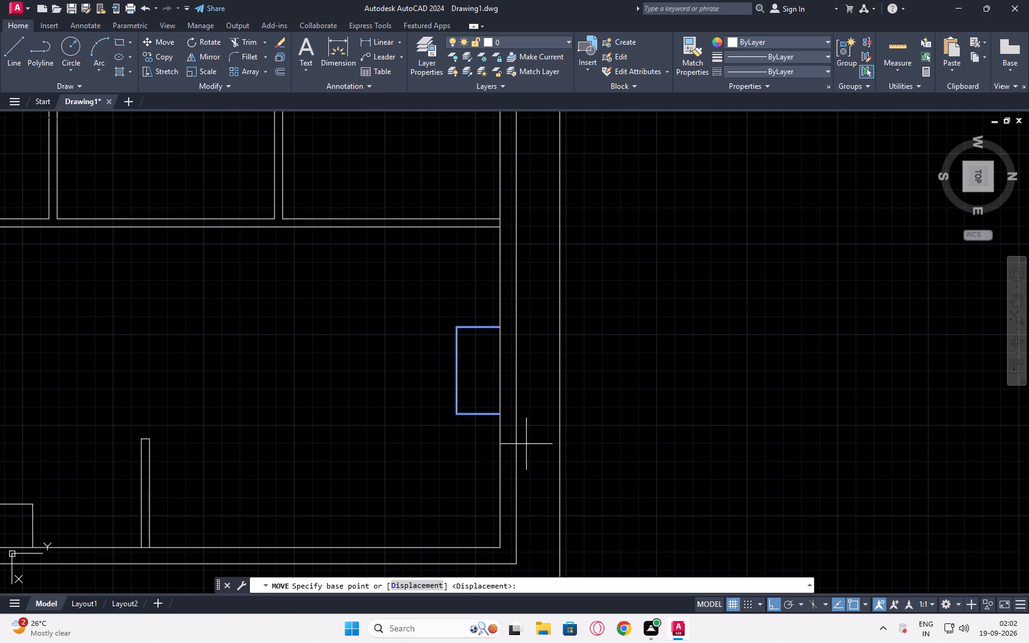
{"action": "left_click", "coordinate": [498, 412]}
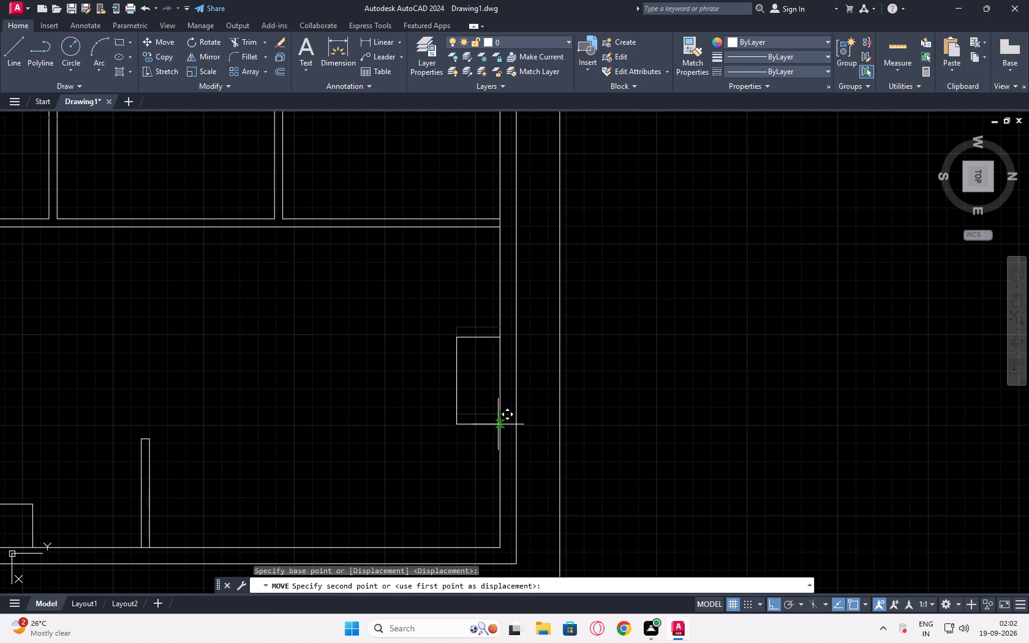
{"action": "left_click", "coordinate": [498, 424]}
{"action": "key", "text": "Escape"}
Draw a short line southward from the north wall's inner face inside the 2' by 4' outline, near its west edge.
{"action": "scroll", "coordinate": [263, 438], "scroll_direction": "down", "scroll_amount": 1}
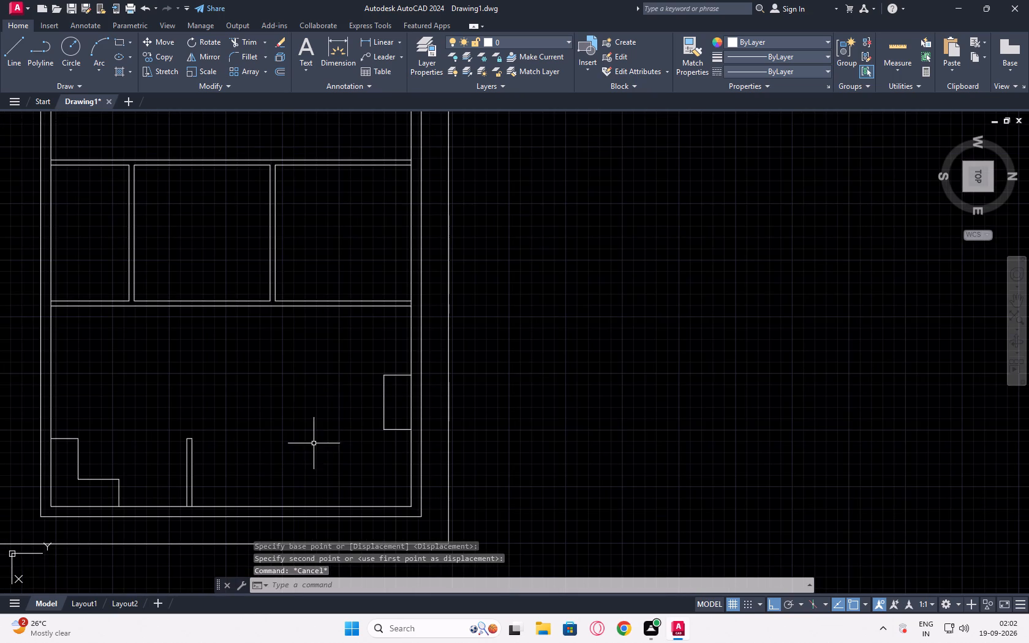
{"action": "scroll", "coordinate": [315, 440], "scroll_direction": "up", "scroll_amount": 1}
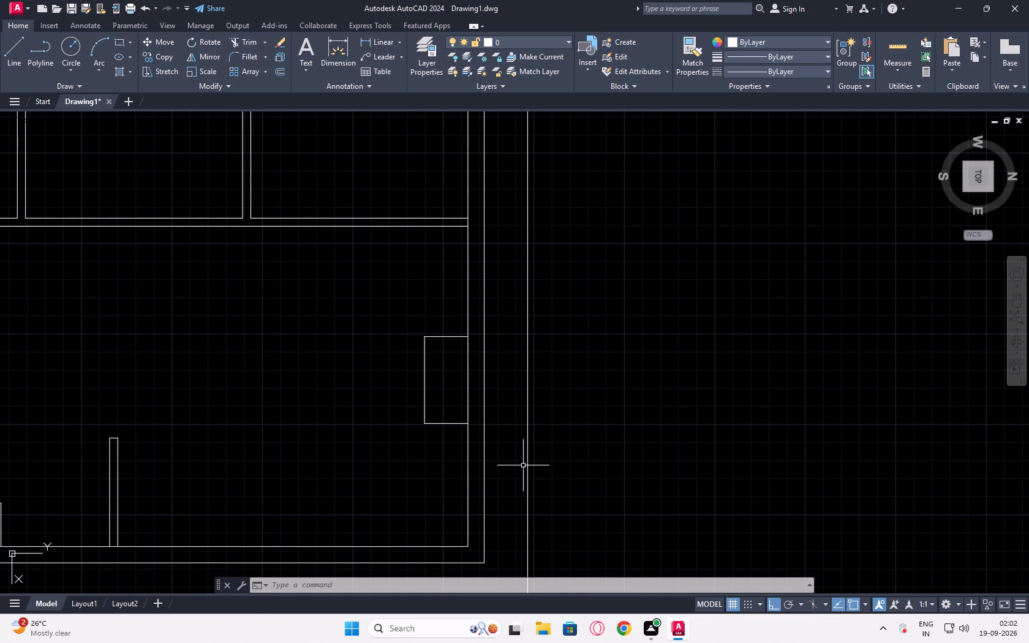
{"action": "left_click", "coordinate": [12, 50]}
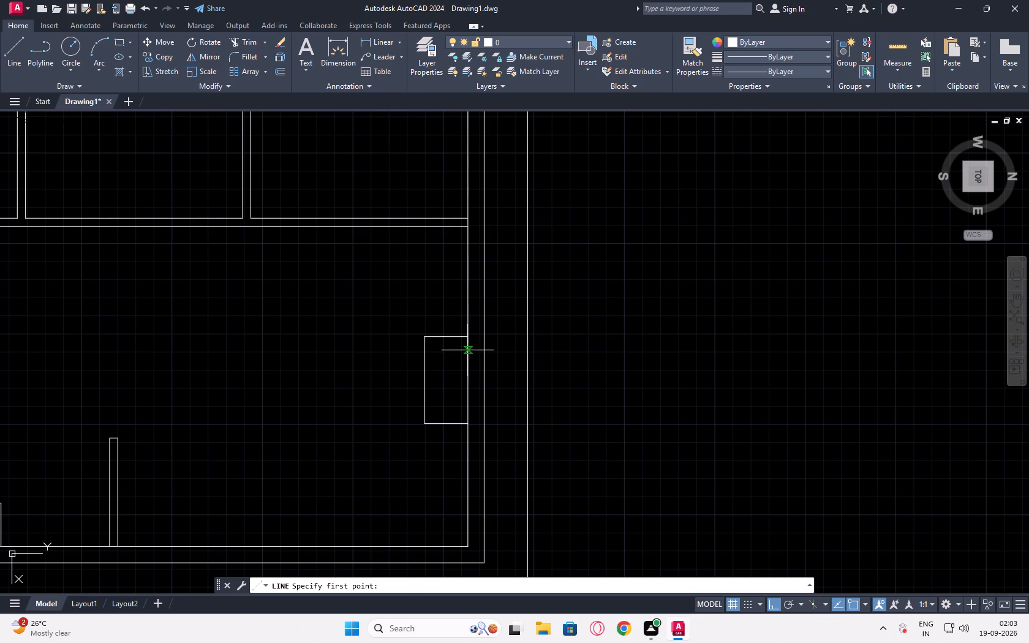
{"action": "left_click", "coordinate": [467, 350]}
{"action": "left_click", "coordinate": [449, 350]}
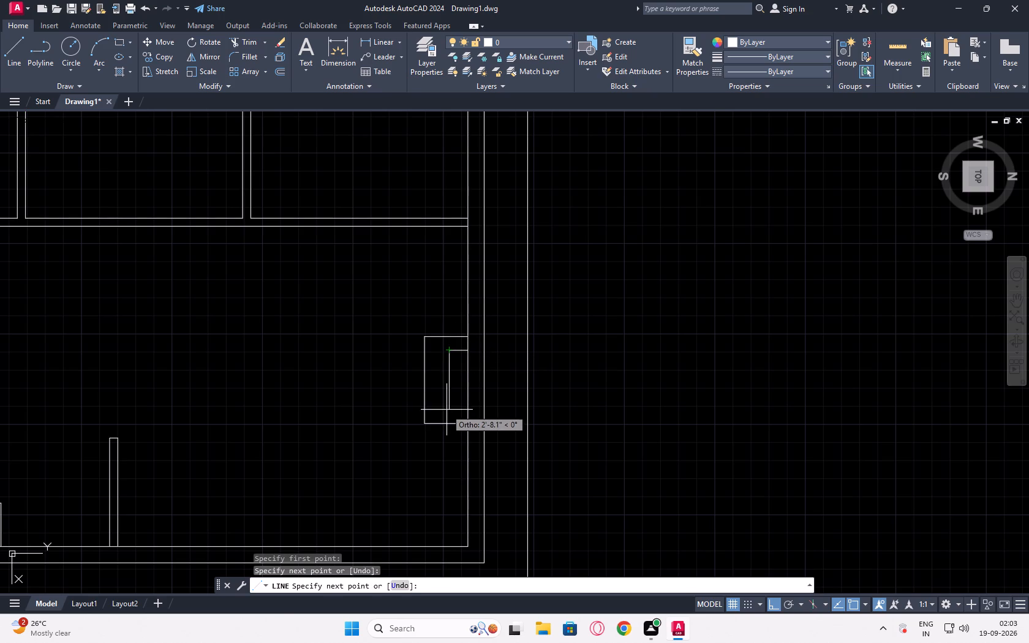
{"action": "key", "text": "Escape"}
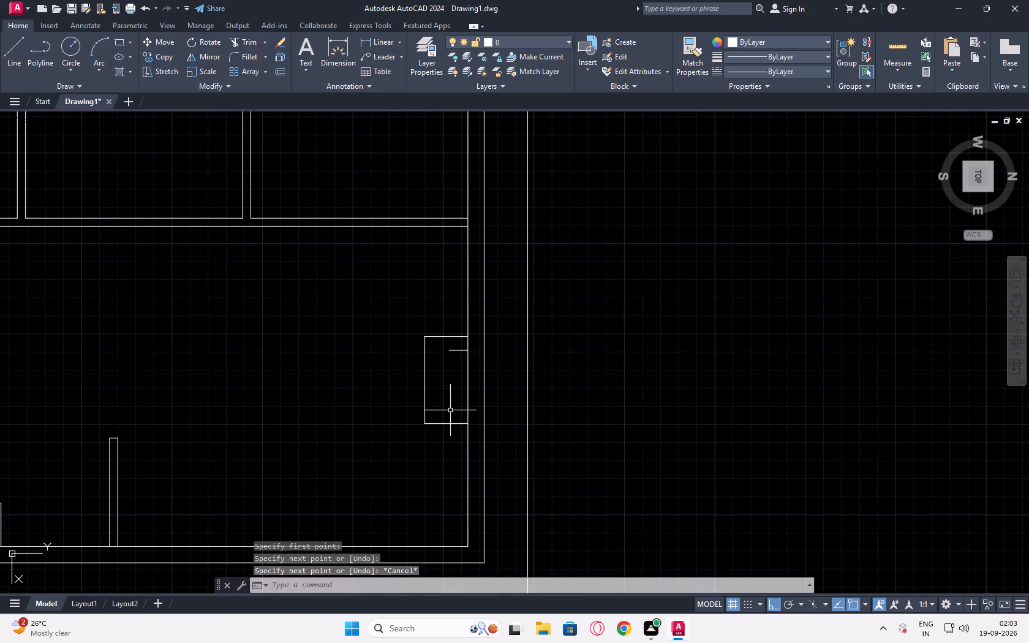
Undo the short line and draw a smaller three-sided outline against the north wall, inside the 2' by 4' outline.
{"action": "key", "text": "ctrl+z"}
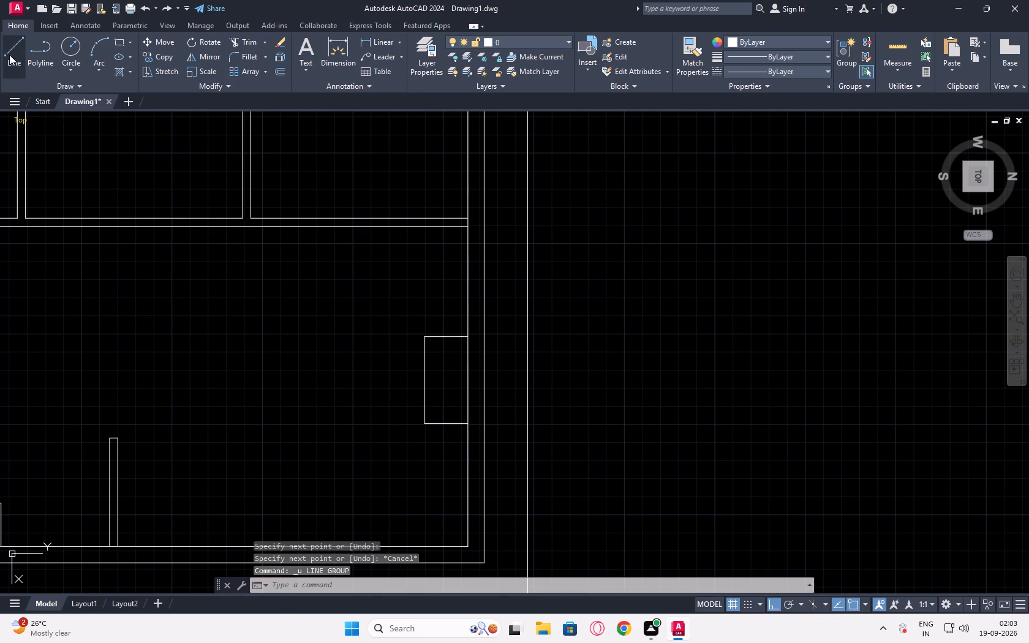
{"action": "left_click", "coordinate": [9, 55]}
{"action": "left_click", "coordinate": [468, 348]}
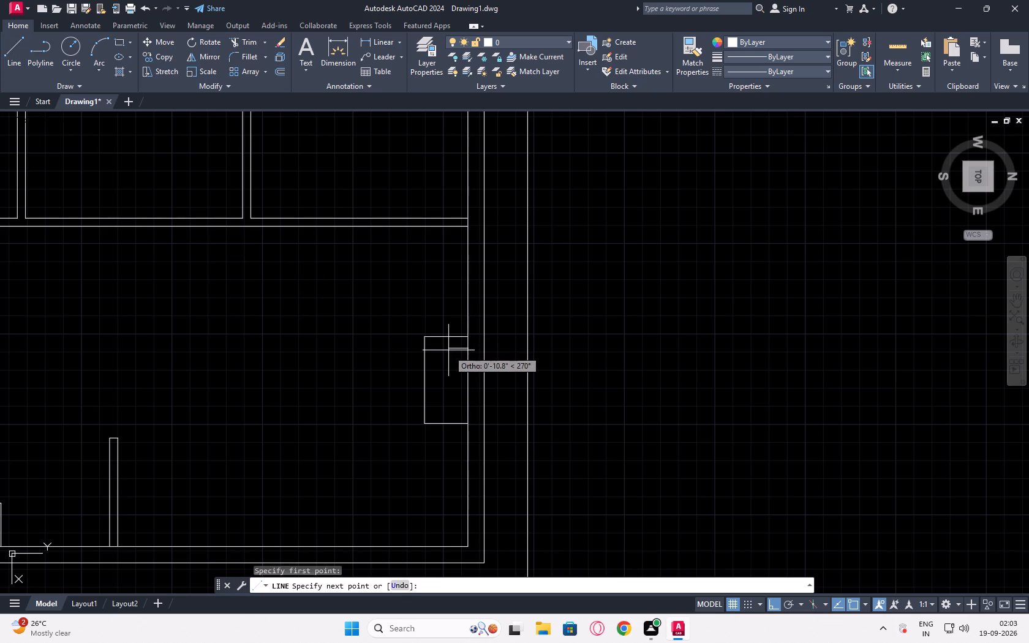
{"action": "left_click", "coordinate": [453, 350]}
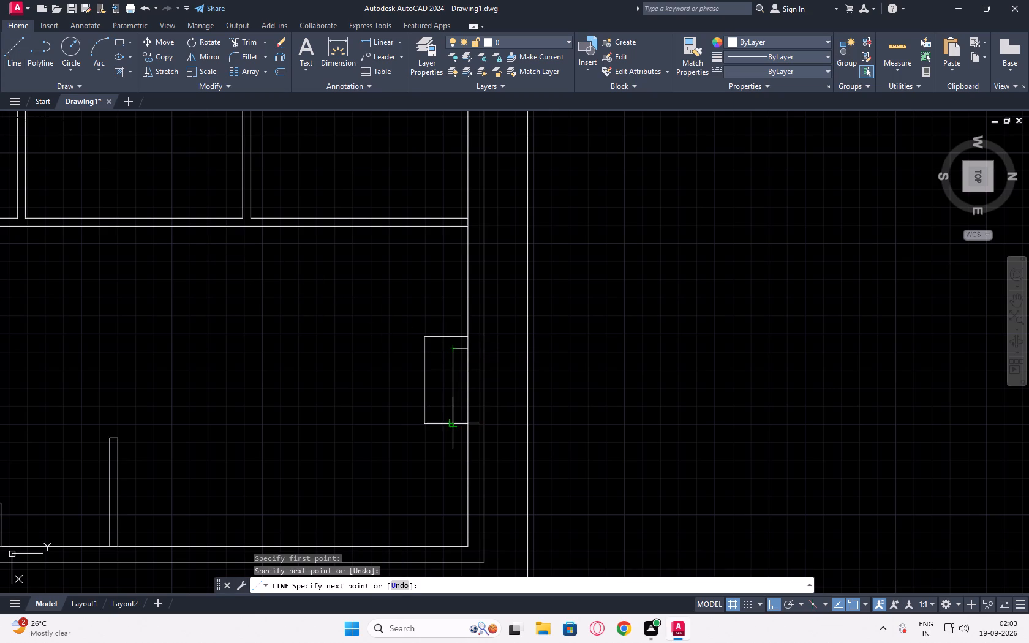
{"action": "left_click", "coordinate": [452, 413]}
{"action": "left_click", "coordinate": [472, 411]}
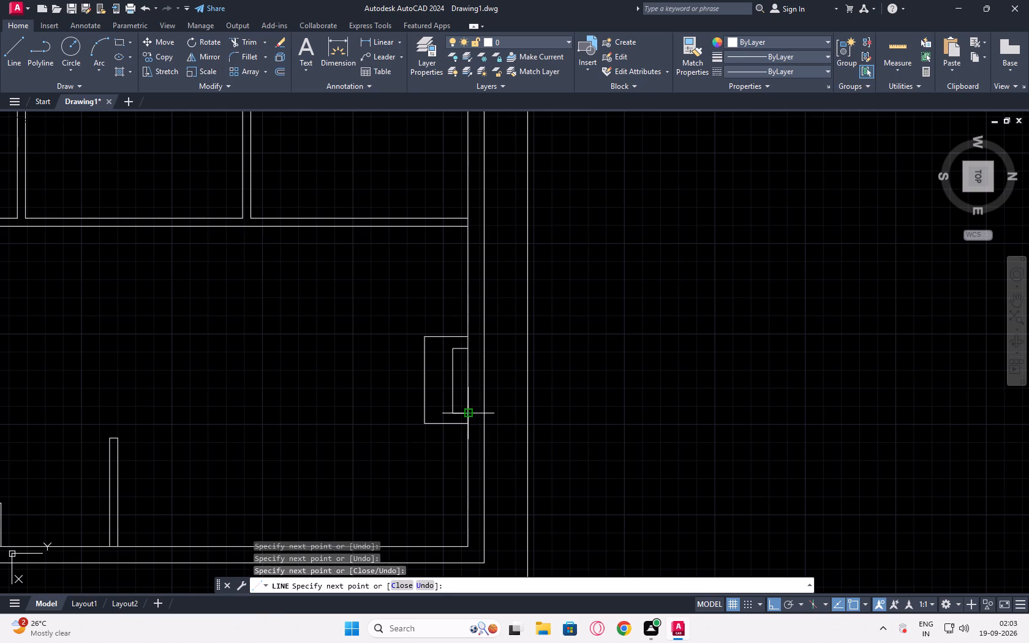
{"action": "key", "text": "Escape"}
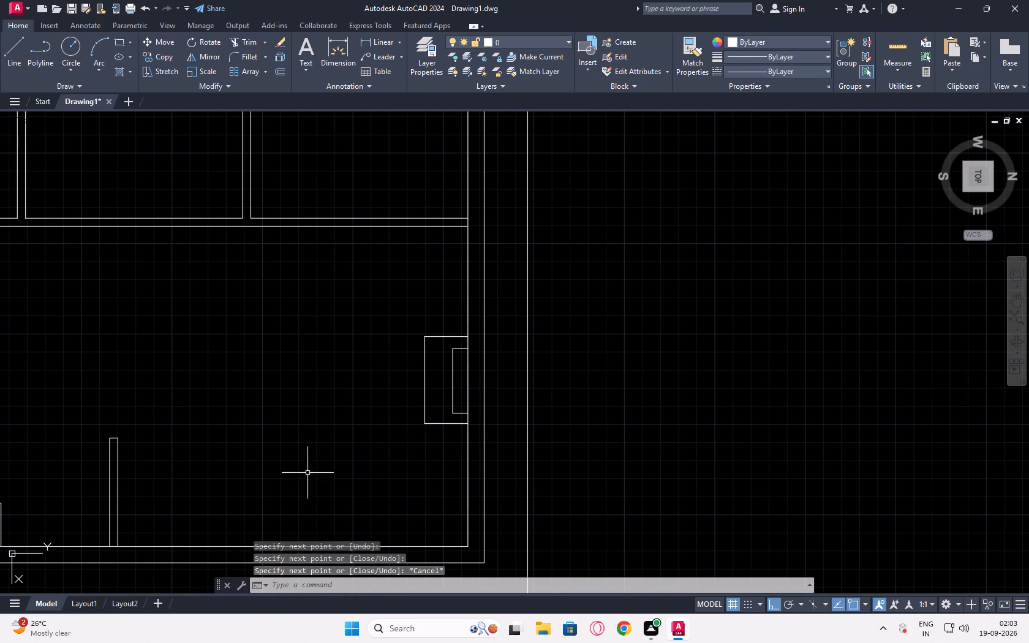
Erase the 2' by 4' outline and the smaller outline inside it from the east room's north wall.
{"action": "scroll", "coordinate": [326, 431], "scroll_direction": "down", "scroll_amount": 1}
{"action": "middle_click_drag", "start_coordinate": [265, 446], "coordinate": [303, 472]}
{"action": "middle_click", "coordinate": [316, 484]}
{"action": "middle_click", "coordinate": [319, 412]}
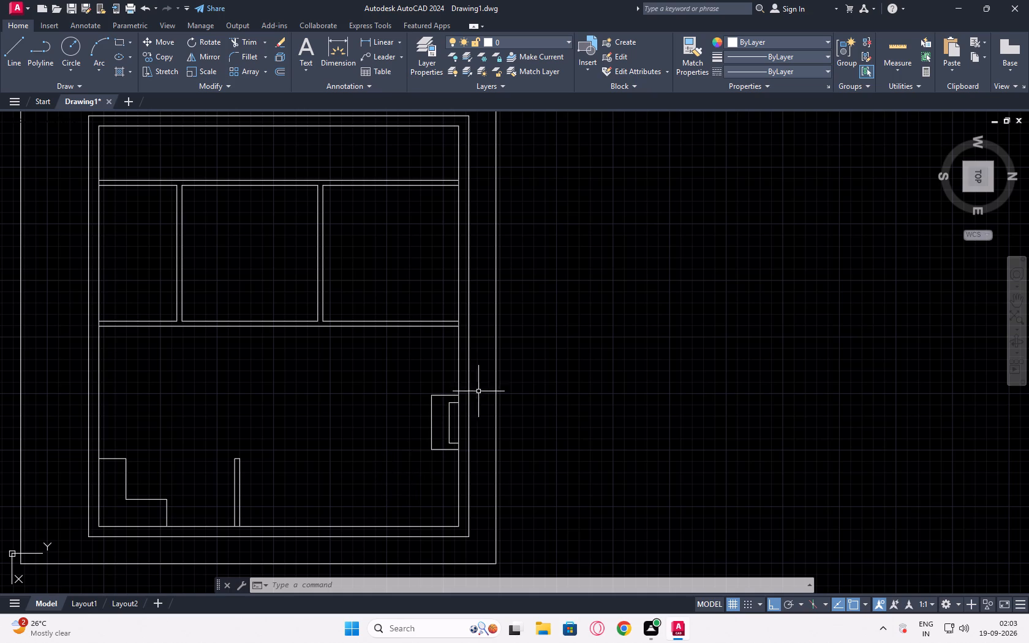
{"action": "scroll", "coordinate": [441, 448], "scroll_direction": "up", "scroll_amount": 2}
{"action": "scroll", "coordinate": [410, 468], "scroll_direction": "down", "scroll_amount": 1}
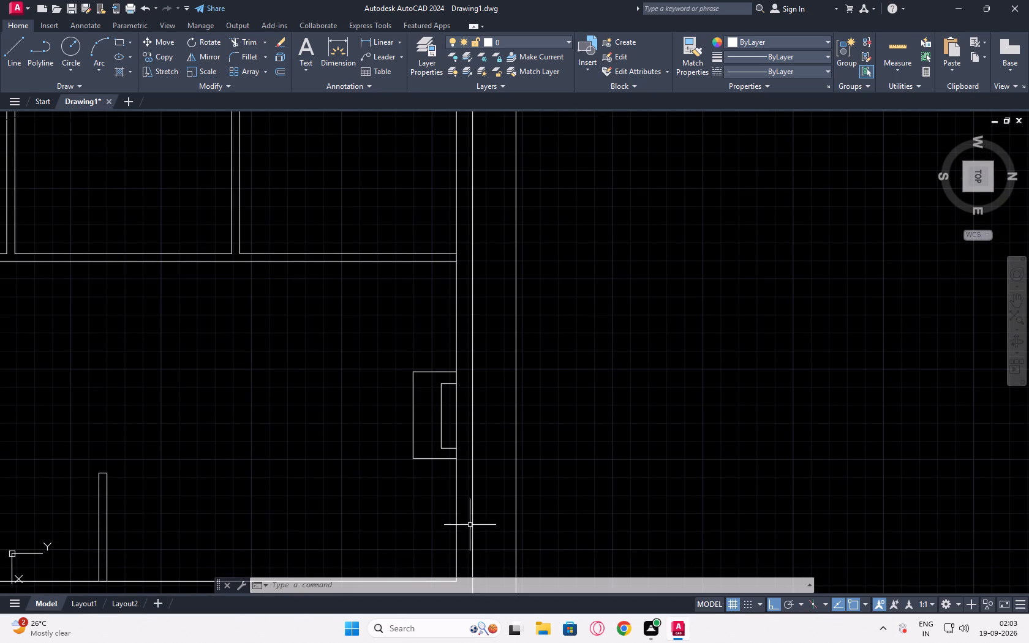
{"action": "middle_click", "coordinate": [398, 507]}
{"action": "middle_click_drag", "start_coordinate": [396, 497], "coordinate": [375, 418]}
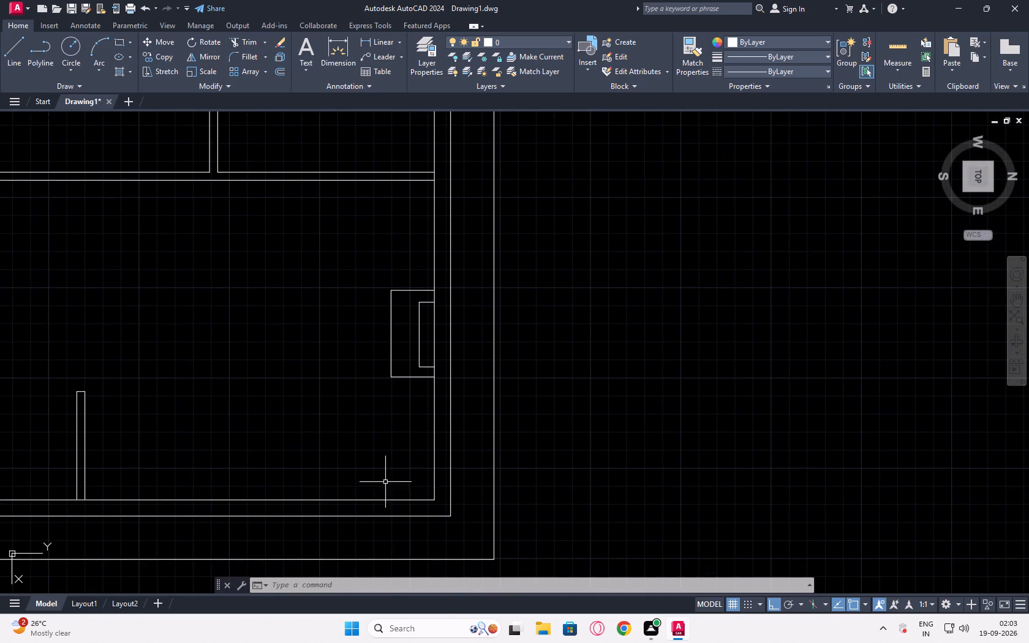
{"action": "left_click", "coordinate": [340, 244]}
{"action": "left_click", "coordinate": [425, 432]}
{"action": "left_click", "coordinate": [425, 272]}
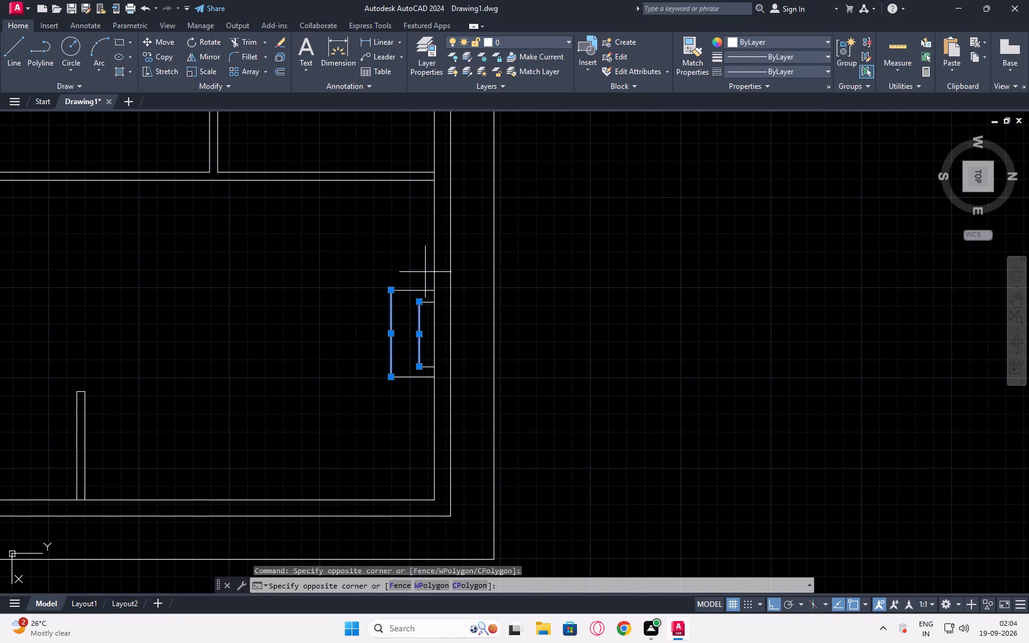
{"action": "left_click", "coordinate": [375, 443]}
{"action": "key", "text": "Delete"}
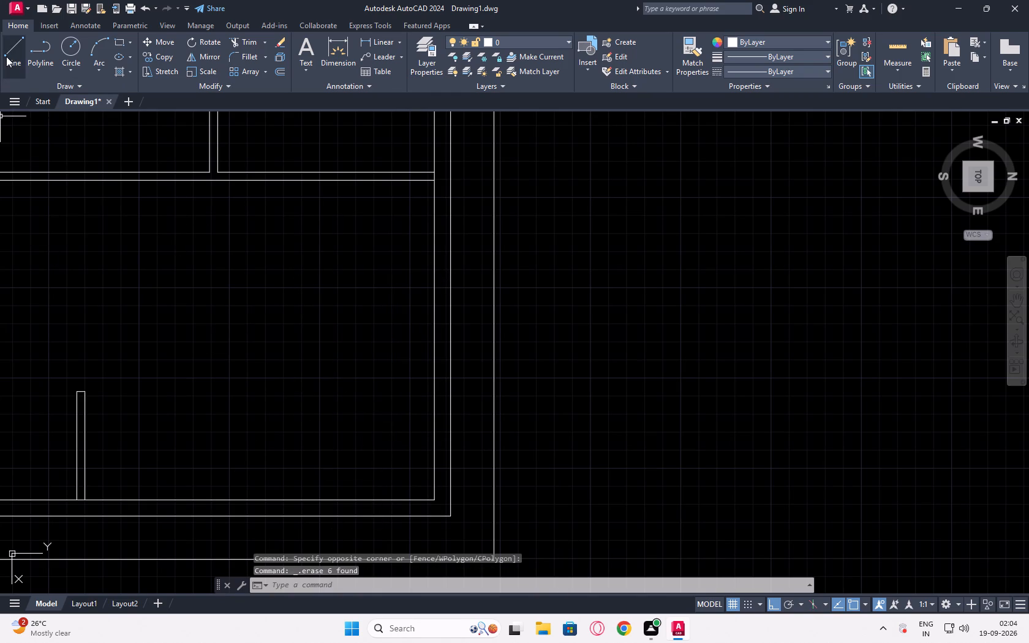
Offset the north wall's inner face 6' southward into the building.
{"action": "left_click", "coordinate": [434, 391]}
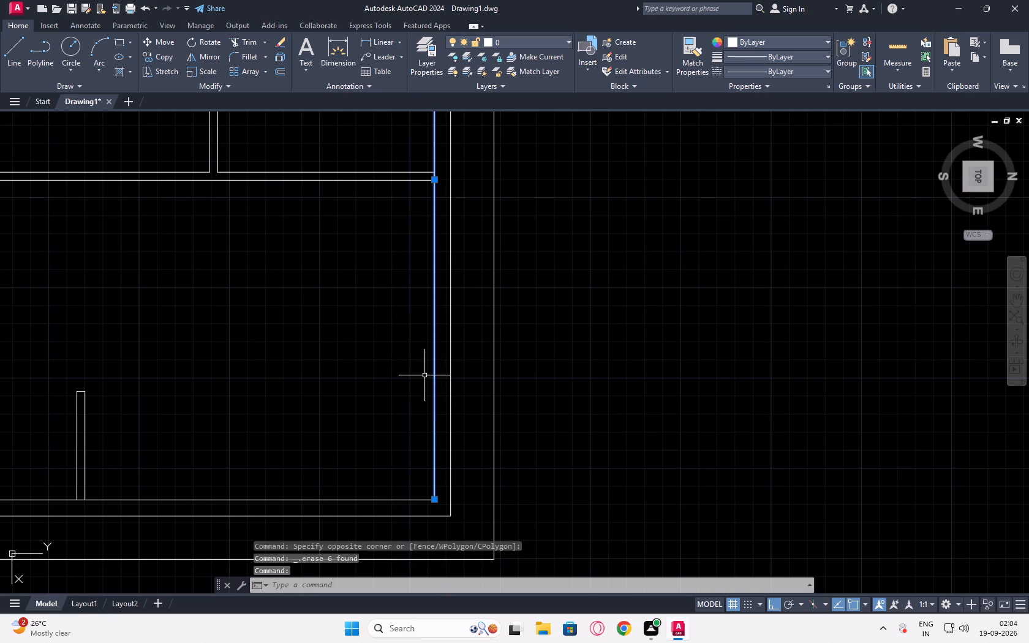
{"action": "left_click", "coordinate": [277, 73]}
{"action": "left_click", "coordinate": [432, 363]}
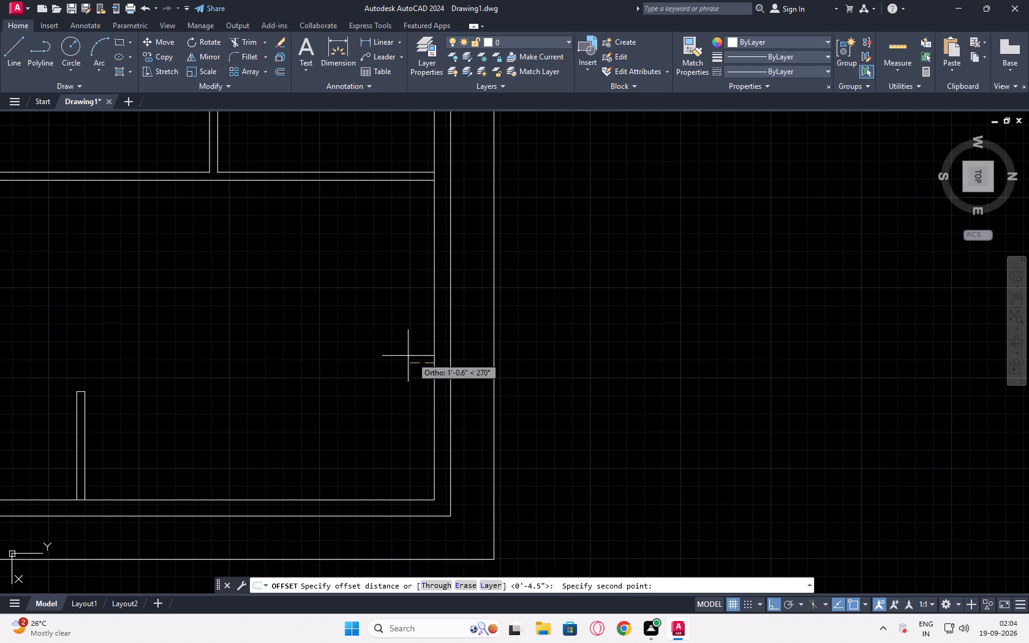
{"action": "scroll", "coordinate": [363, 366], "scroll_direction": "down", "scroll_amount": 2}
{"action": "middle_click_drag", "start_coordinate": [363, 366], "coordinate": [364, 368]}
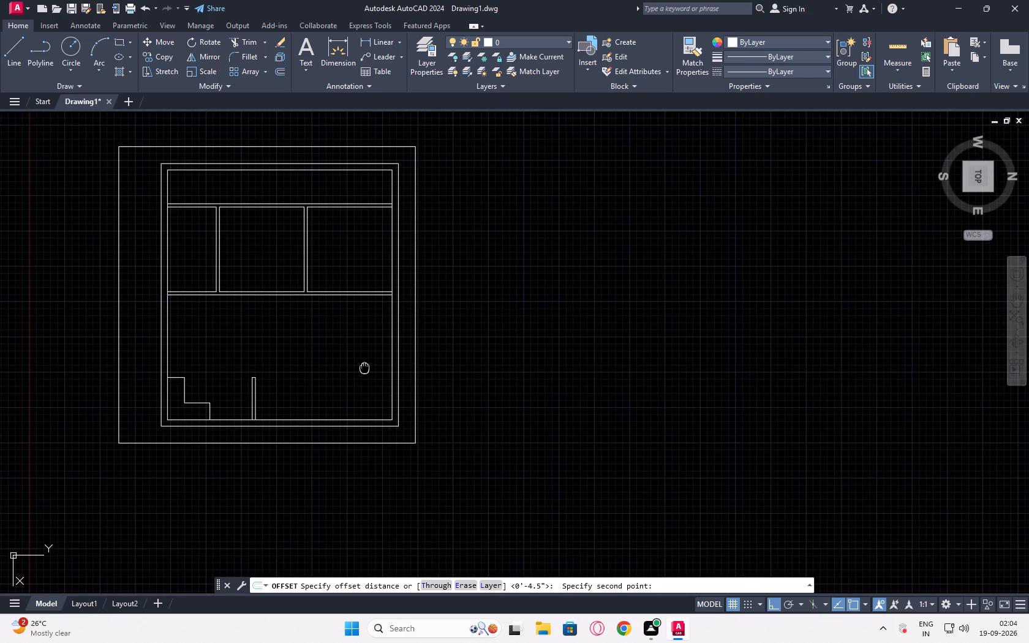
{"action": "middle_click_drag", "start_coordinate": [364, 368], "coordinate": [406, 389]}
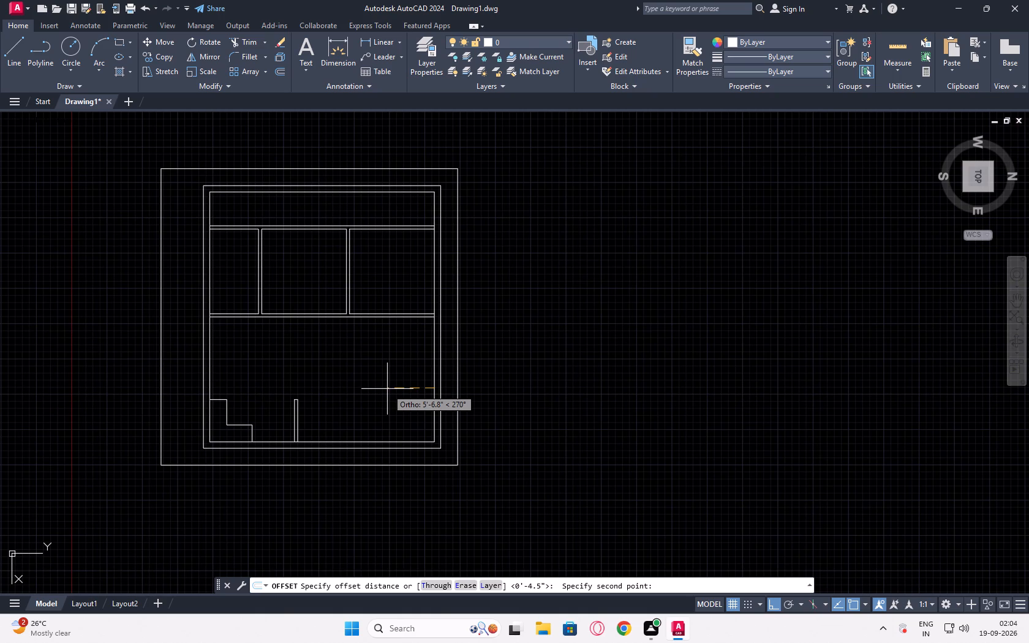
{"action": "type", "text": "6'"}
{"action": "key", "text": "Return"}
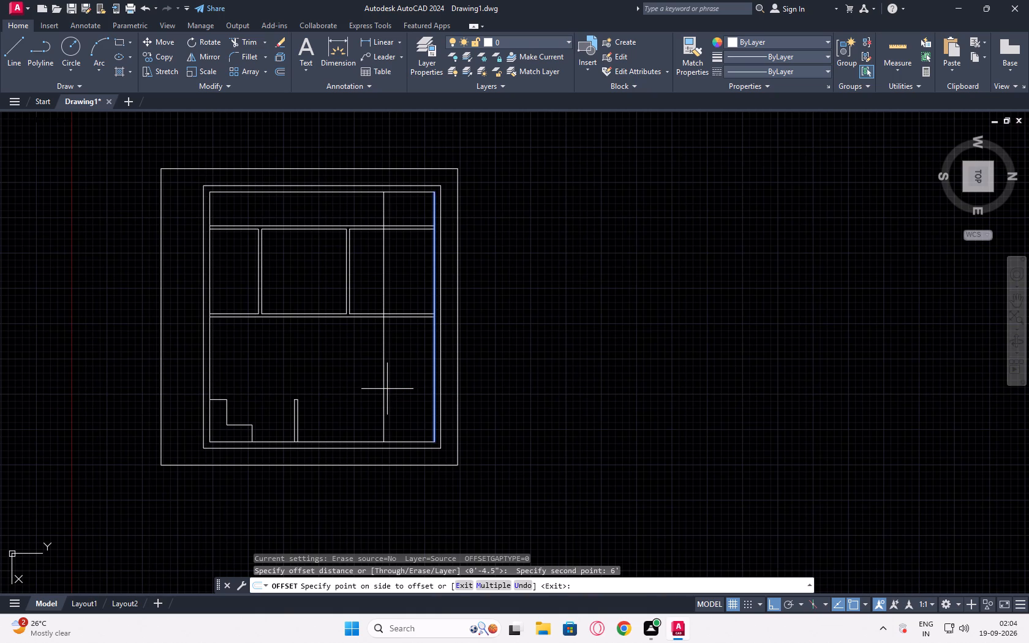
{"action": "scroll", "coordinate": [335, 380], "scroll_direction": "up", "scroll_amount": 1}
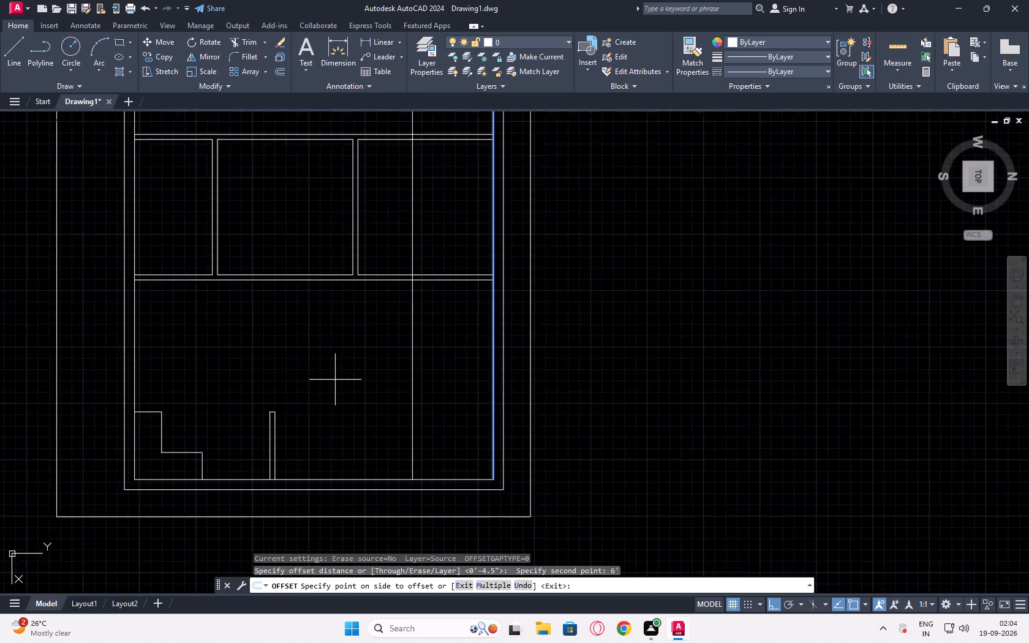
{"action": "scroll", "coordinate": [335, 380], "scroll_direction": "up", "scroll_amount": 1}
{"action": "left_click", "coordinate": [337, 377]}
{"action": "key", "text": "Escape"}
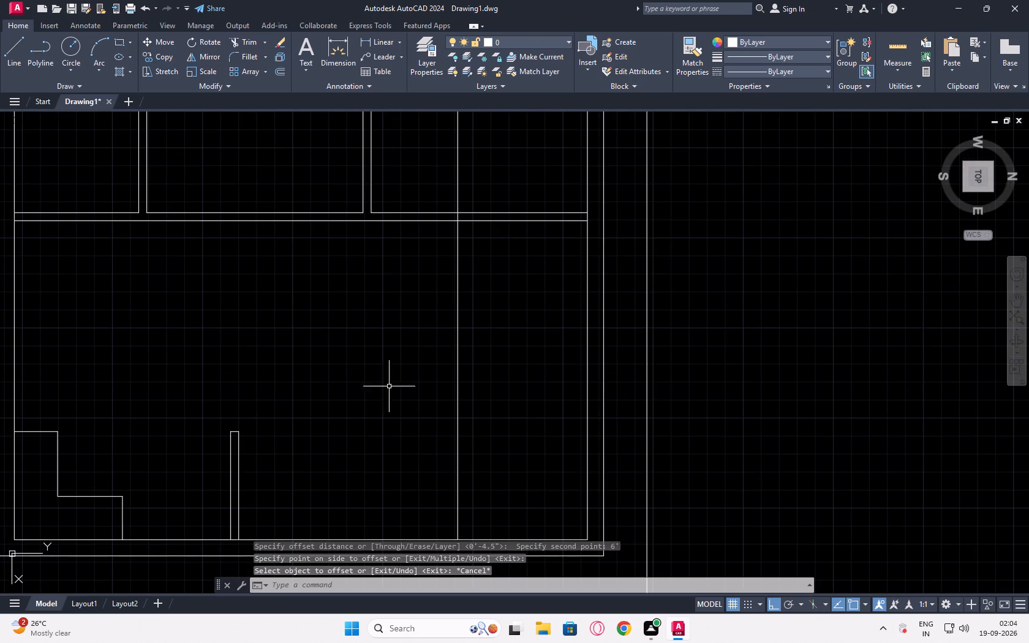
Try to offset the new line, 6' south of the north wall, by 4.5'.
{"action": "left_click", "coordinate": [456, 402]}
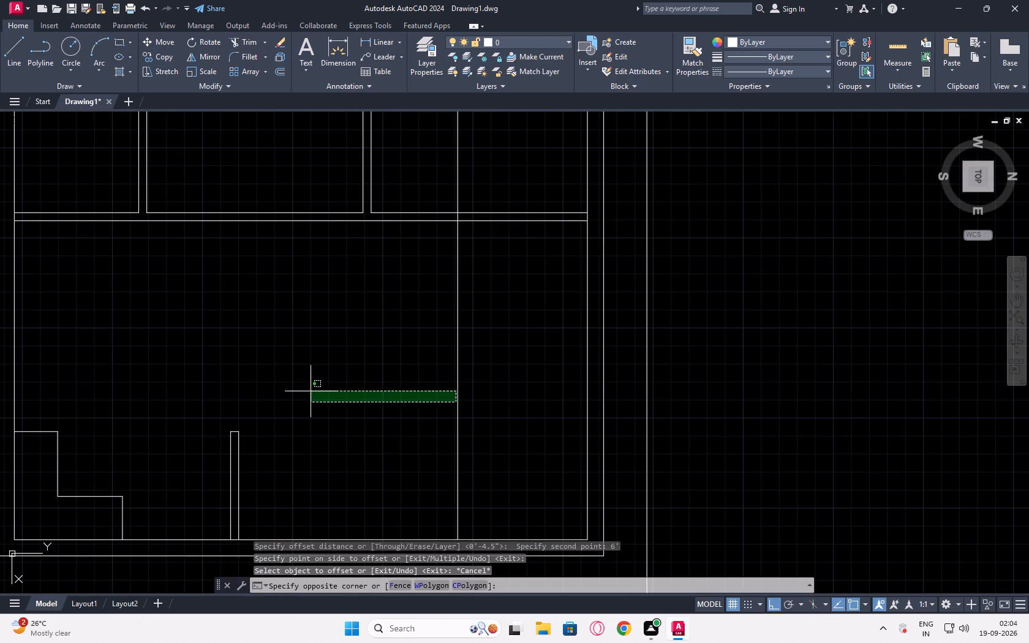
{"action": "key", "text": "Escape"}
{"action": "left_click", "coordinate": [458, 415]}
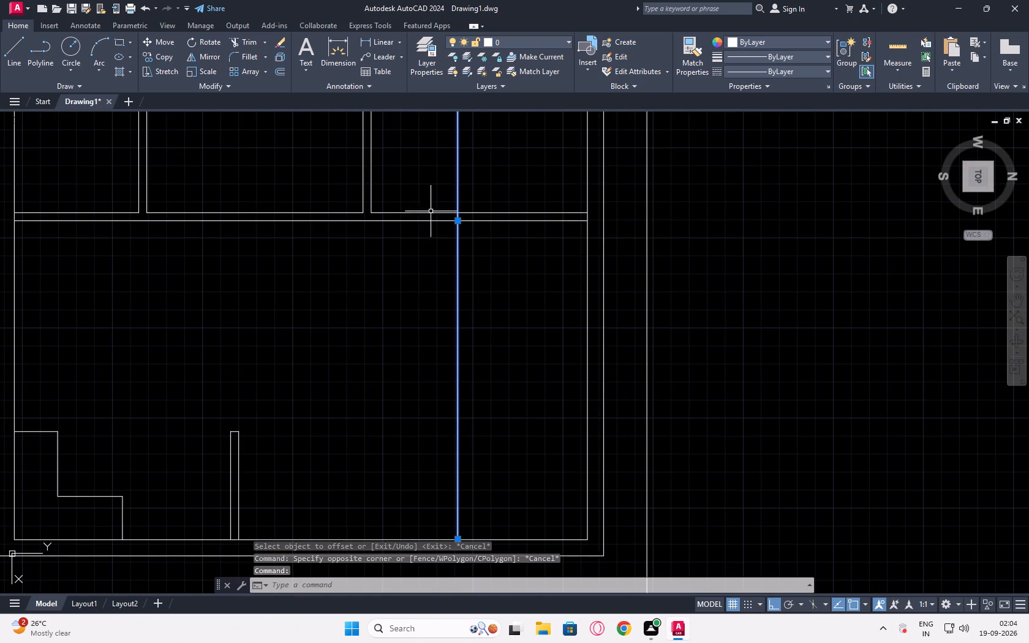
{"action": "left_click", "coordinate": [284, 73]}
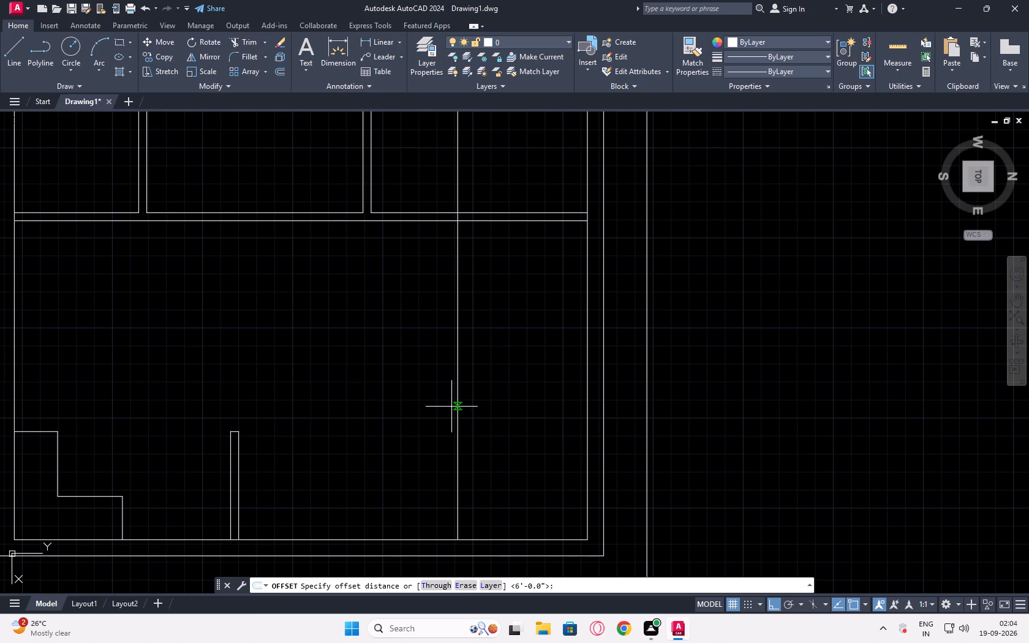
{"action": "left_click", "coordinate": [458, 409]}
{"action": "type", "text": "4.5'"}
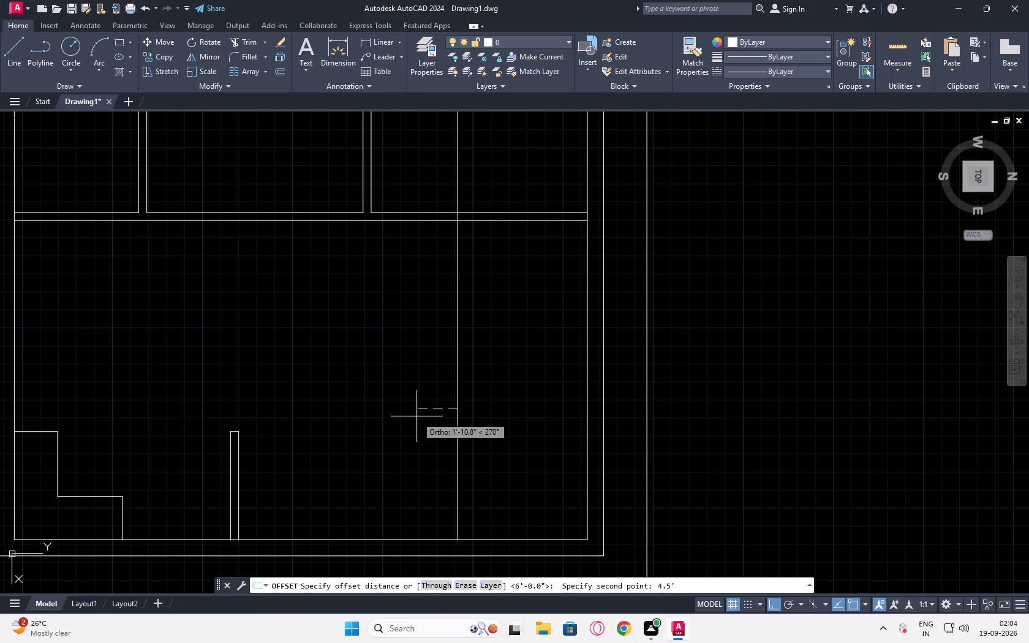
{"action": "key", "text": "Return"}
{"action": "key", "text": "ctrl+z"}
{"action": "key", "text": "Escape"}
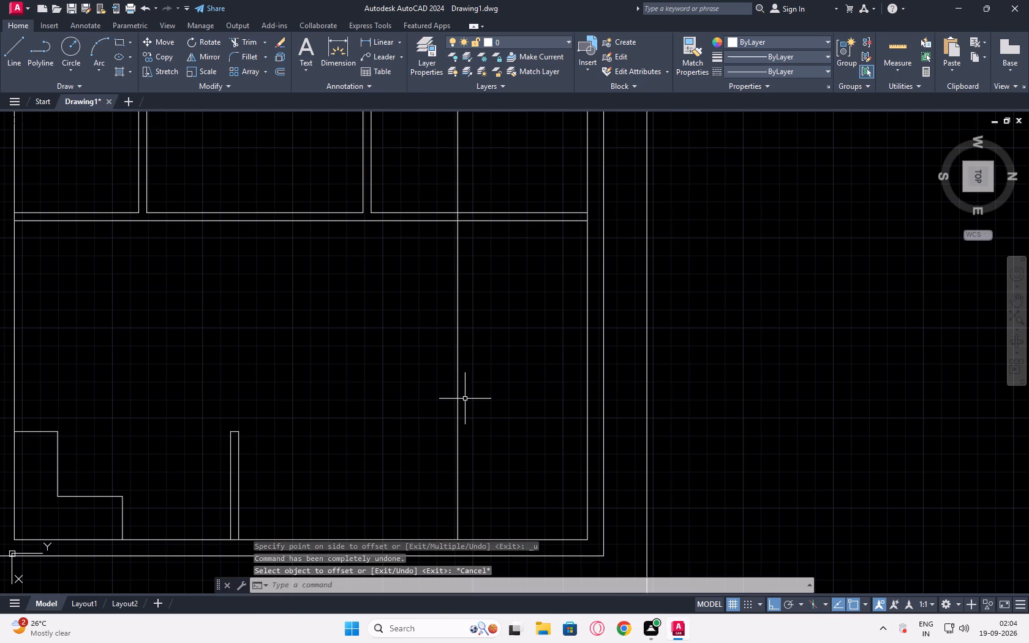
Offset the line 6' from the north wall's inner face by 4.5" southward to give the partition its thickness.
{"action": "key", "text": "space"}
{"action": "left_click", "coordinate": [458, 403]}
{"action": "type", "text": "4.5\""}
{"action": "key", "text": "Return"}
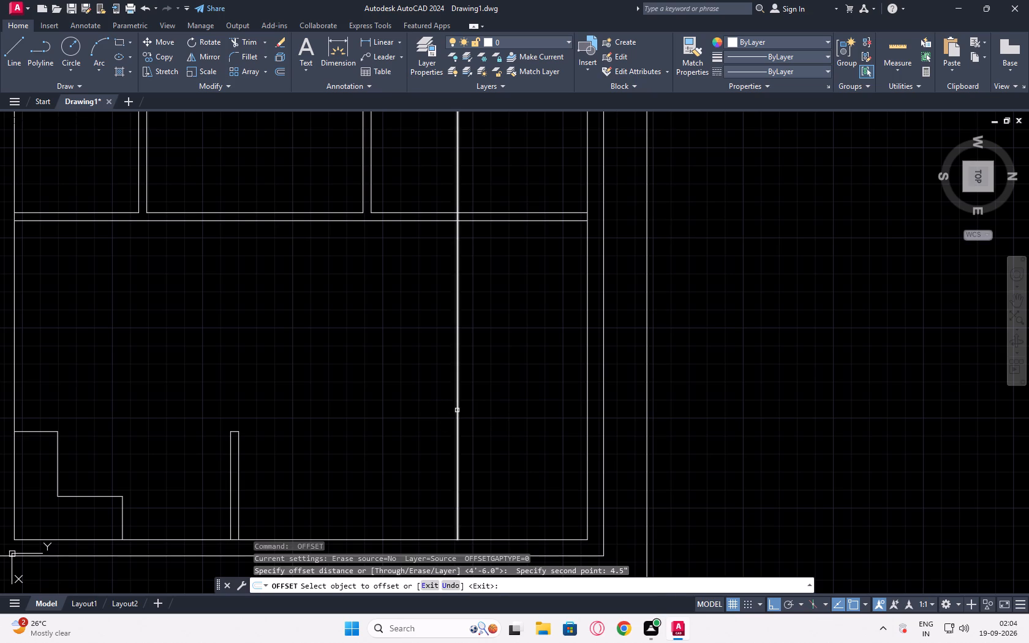
{"action": "left_click", "coordinate": [457, 410]}
{"action": "left_click", "coordinate": [392, 412]}
{"action": "key", "text": "Escape"}
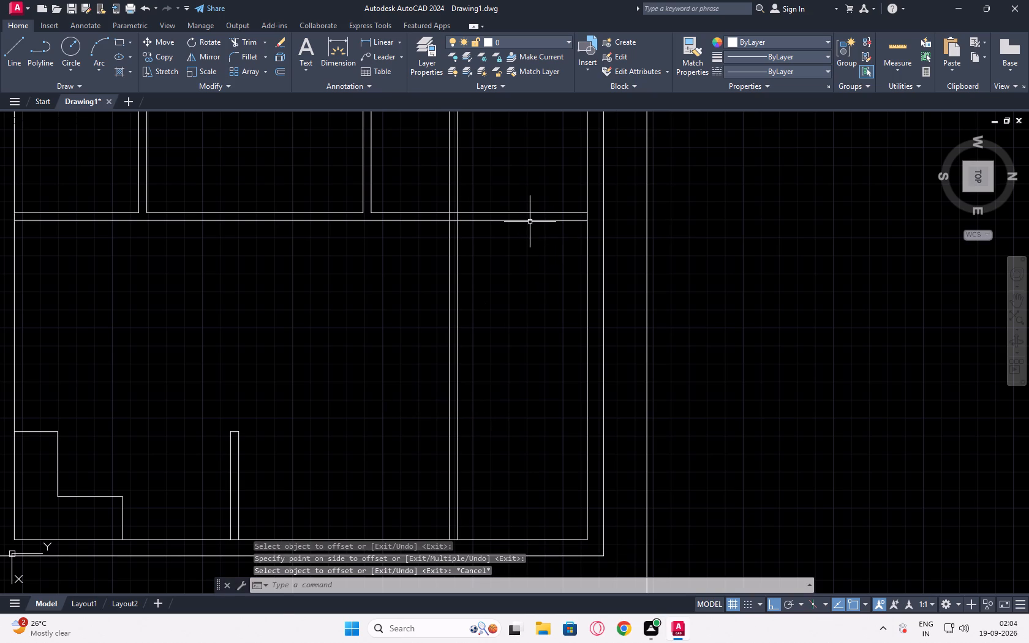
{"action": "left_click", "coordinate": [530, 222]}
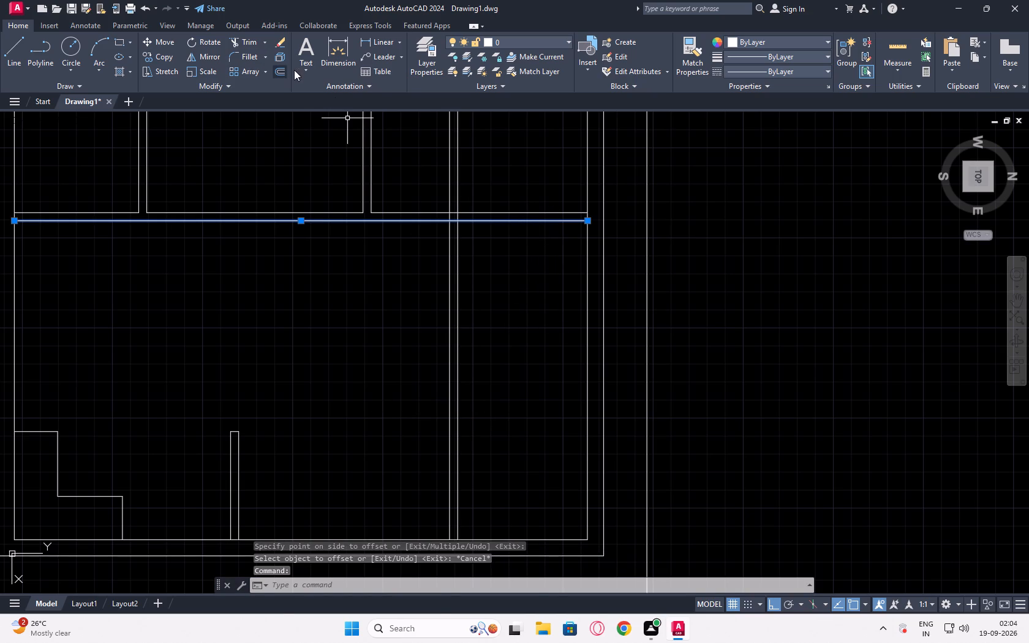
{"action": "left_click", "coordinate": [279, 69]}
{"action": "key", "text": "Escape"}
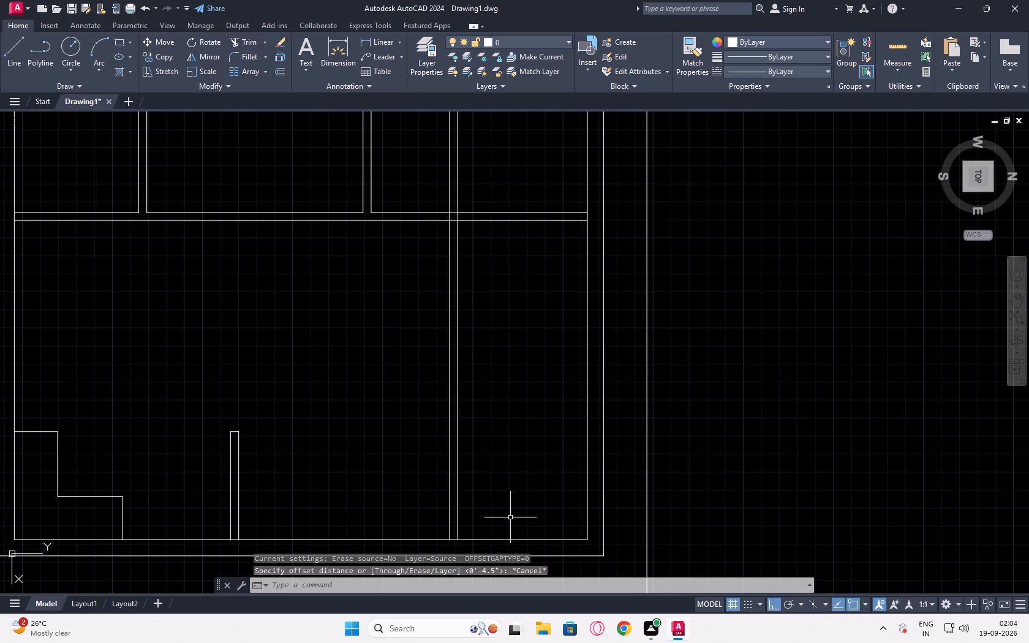
Offset the east wall's inner face 7' westward into the east room.
{"action": "left_click", "coordinate": [510, 538]}
{"action": "key", "text": "Escape"}
{"action": "left_click", "coordinate": [510, 540]}
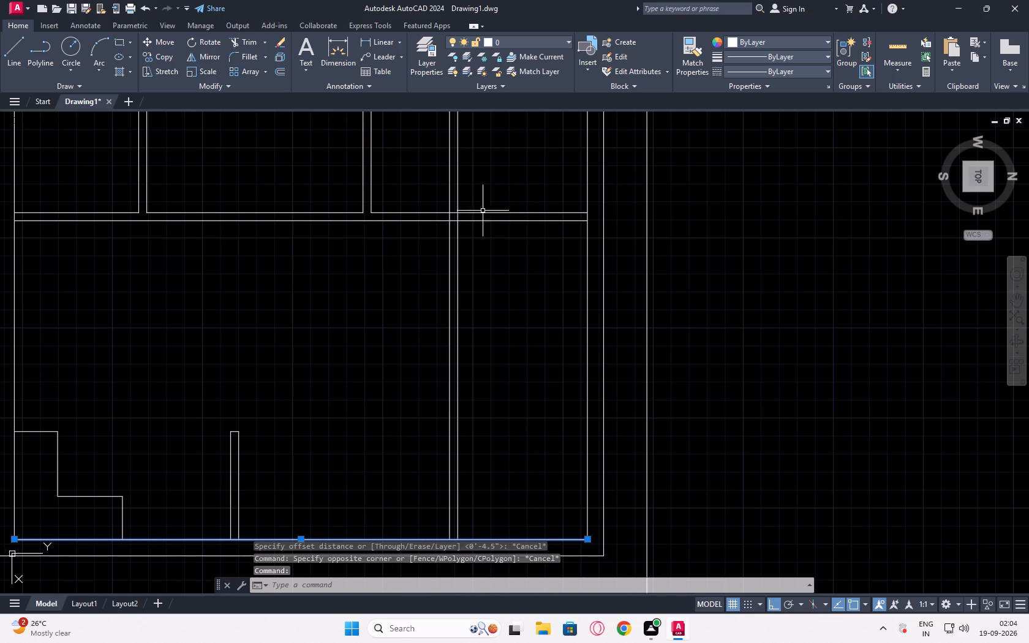
{"action": "left_click", "coordinate": [278, 70]}
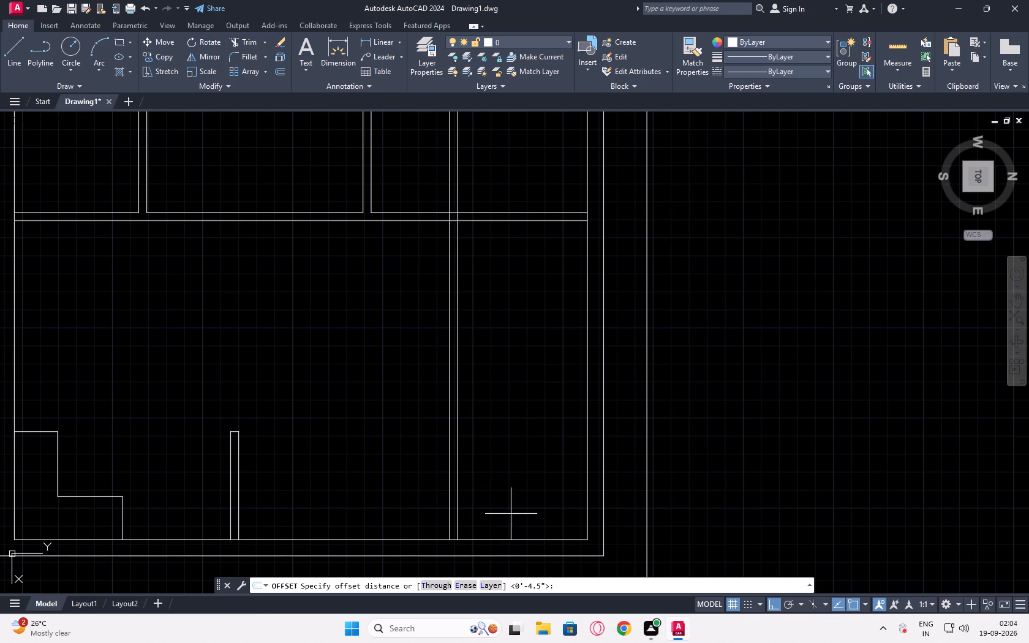
{"action": "left_click", "coordinate": [524, 538]}
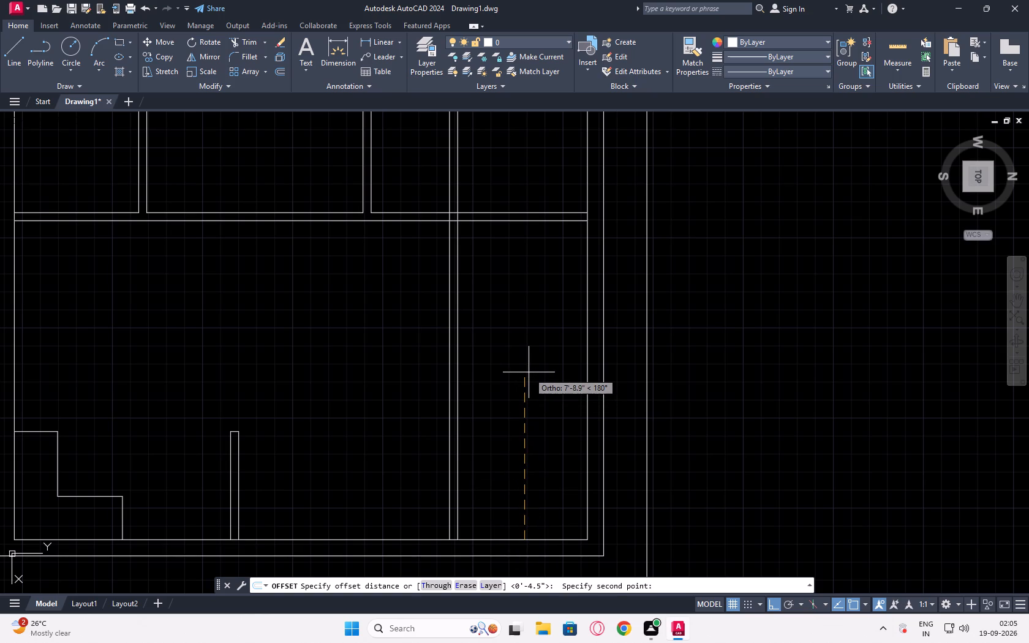
{"action": "type", "text": "7'"}
{"action": "key", "text": "Return"}
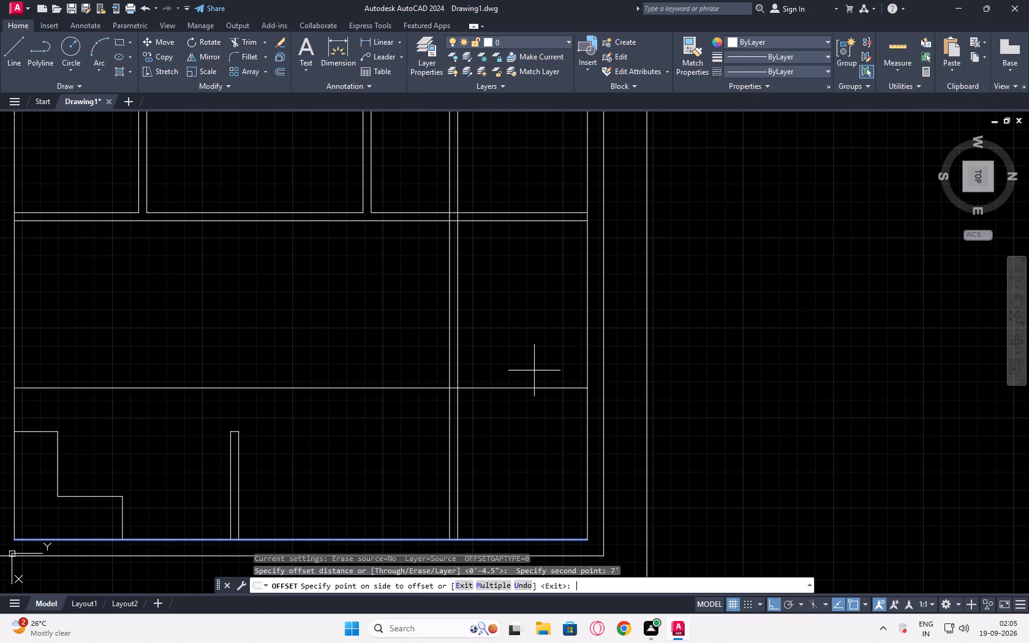
{"action": "left_click", "coordinate": [522, 292]}
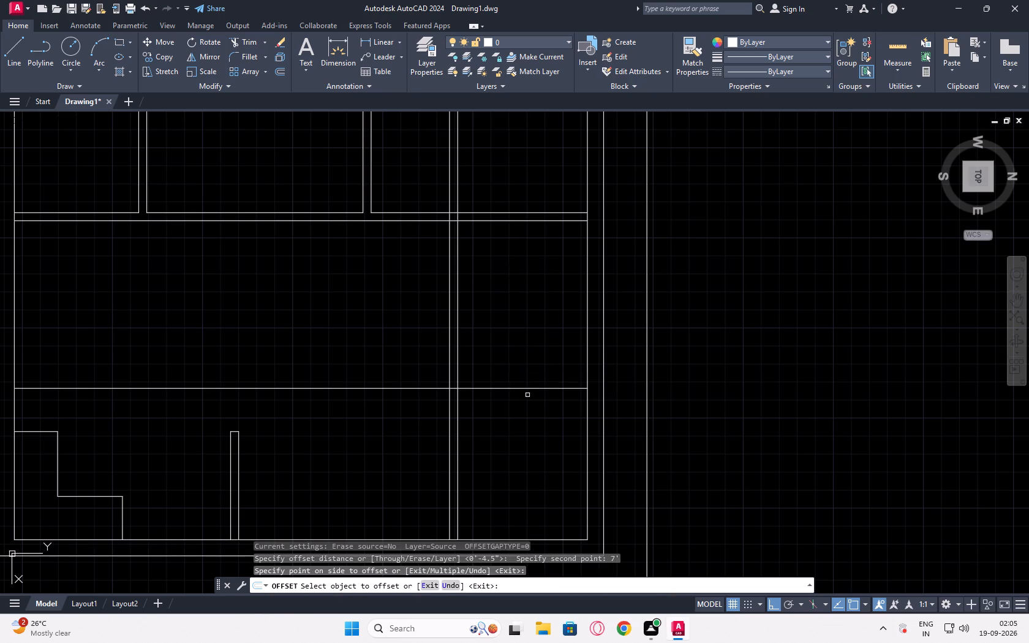
{"action": "key", "text": "Escape"}
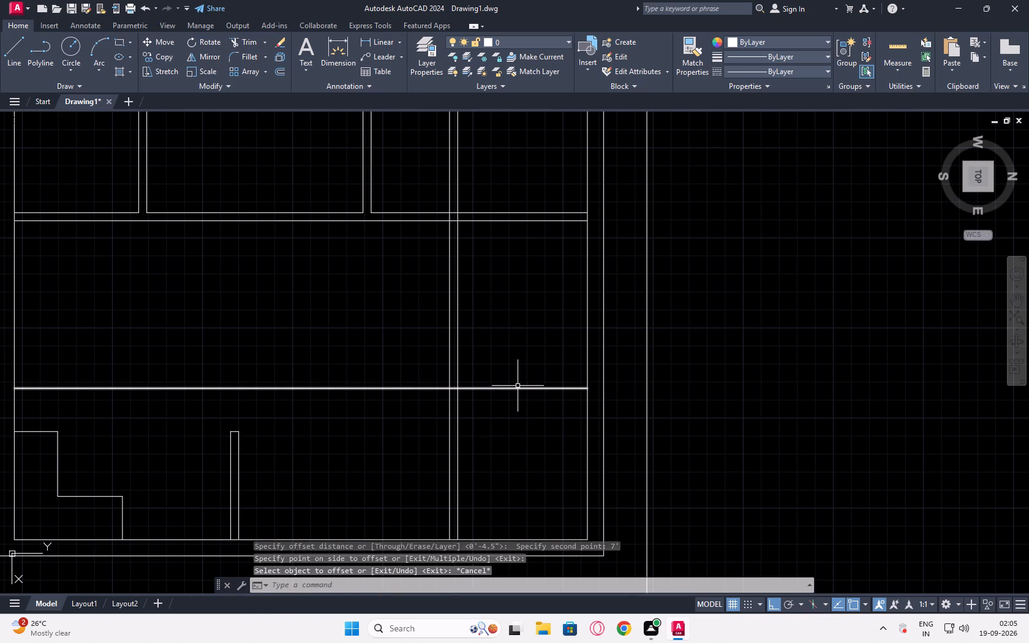
{"action": "key", "text": "Escape"}
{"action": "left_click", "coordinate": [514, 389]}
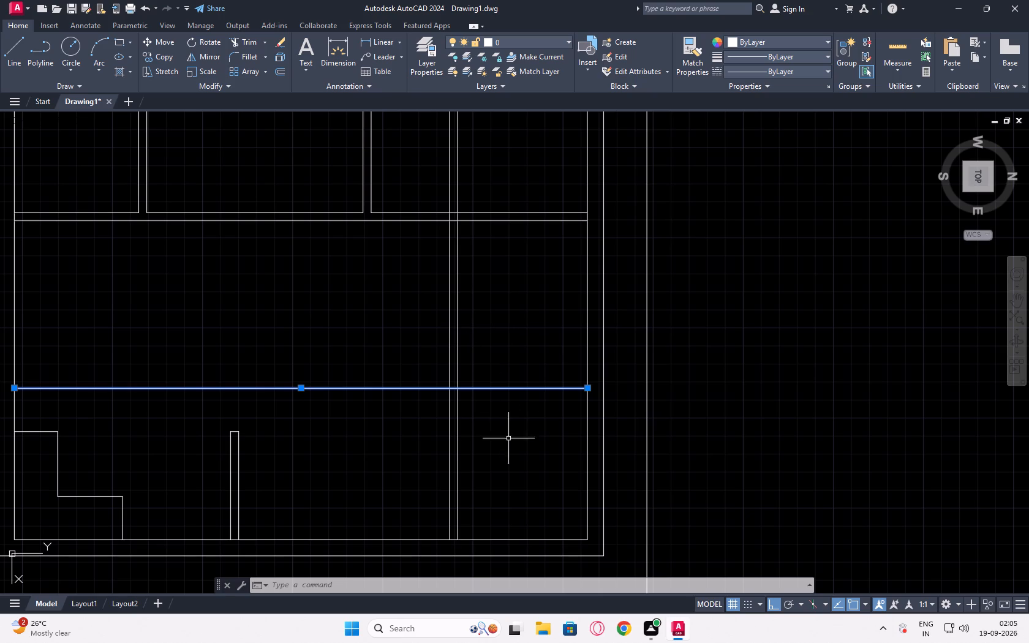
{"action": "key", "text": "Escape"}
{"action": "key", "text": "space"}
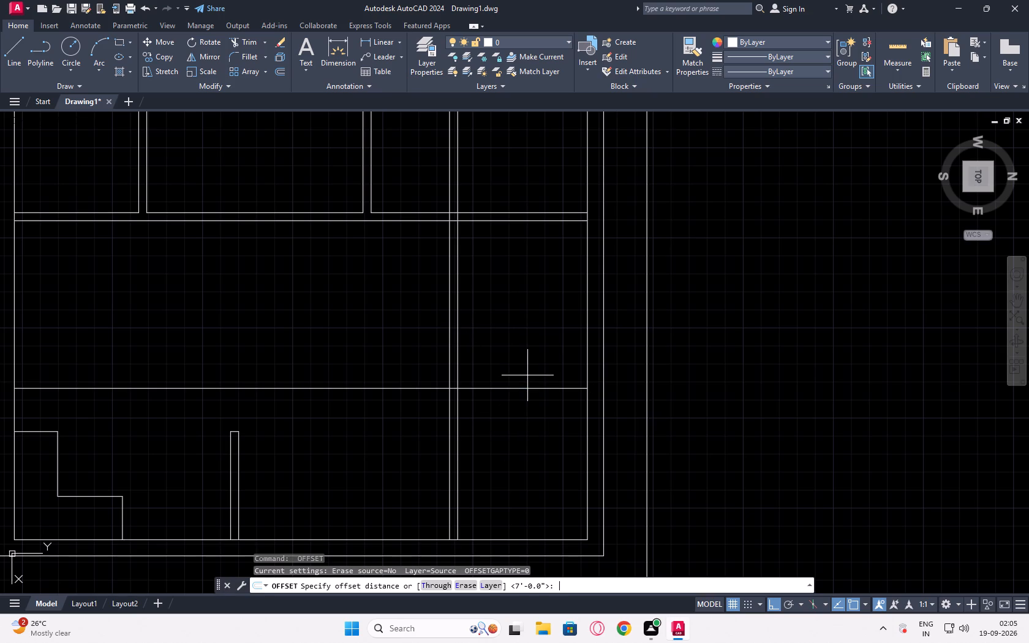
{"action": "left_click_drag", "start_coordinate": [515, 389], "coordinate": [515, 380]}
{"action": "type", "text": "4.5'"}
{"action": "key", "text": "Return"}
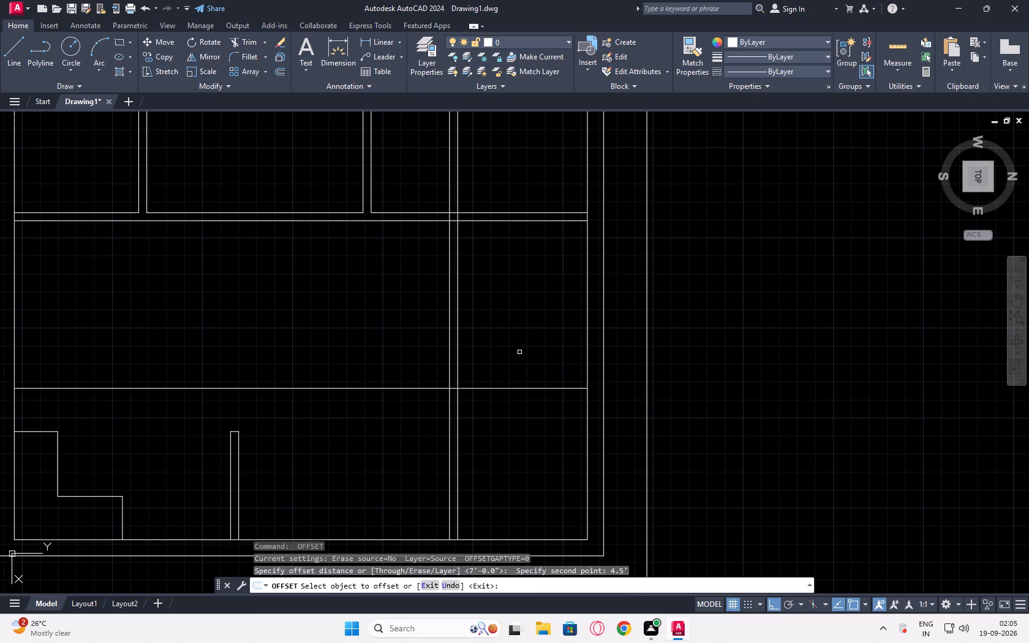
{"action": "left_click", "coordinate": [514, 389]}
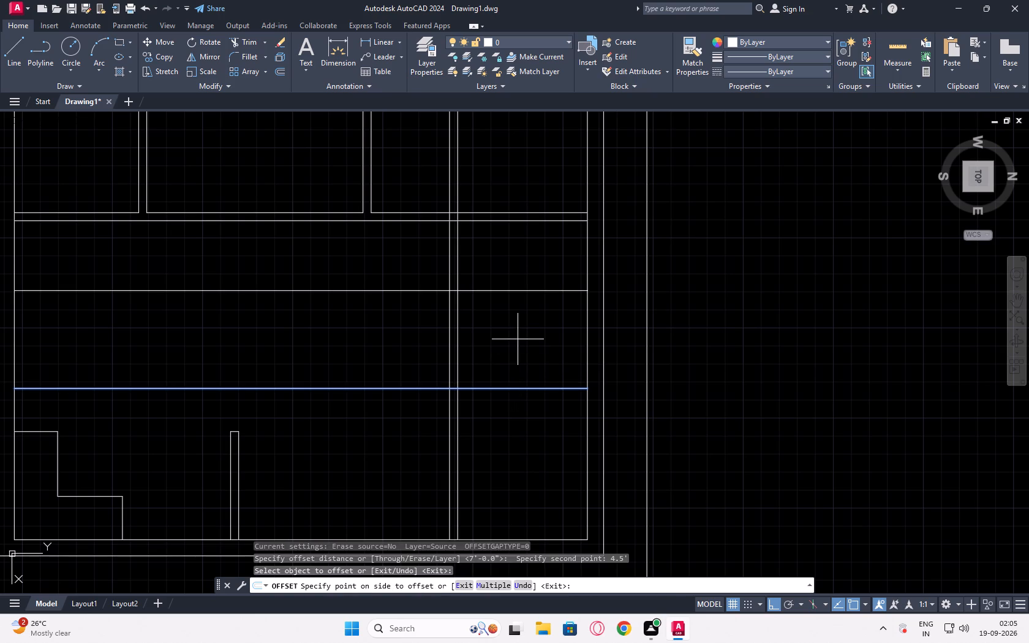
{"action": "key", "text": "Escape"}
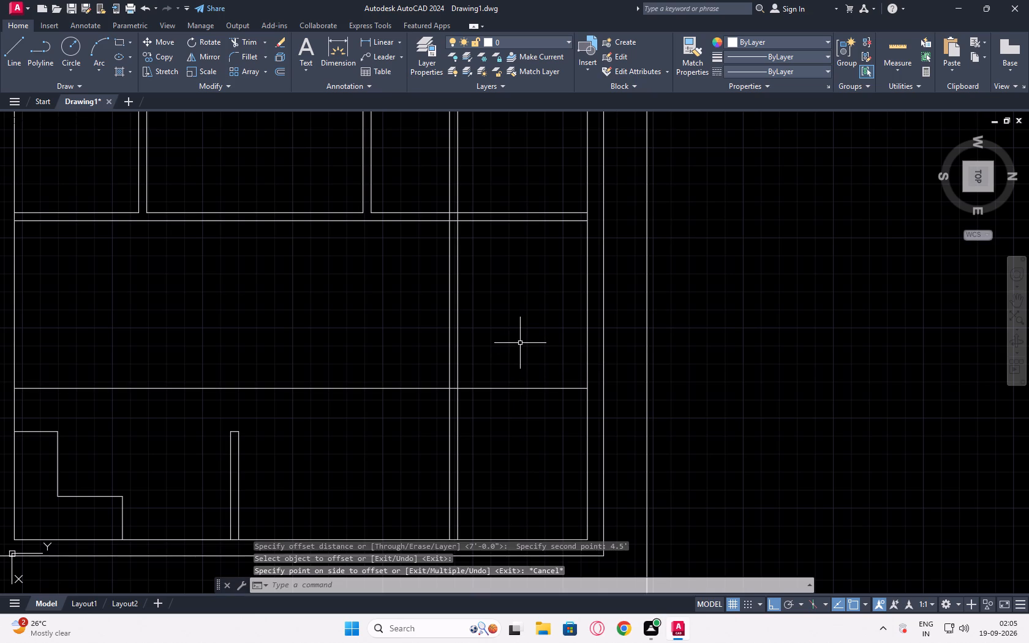
Offset the line 7' from the east wall's inner face by 4.5" westward to give the partition its thickness.
{"action": "key", "text": "space"}
{"action": "left_click", "coordinate": [517, 392]}
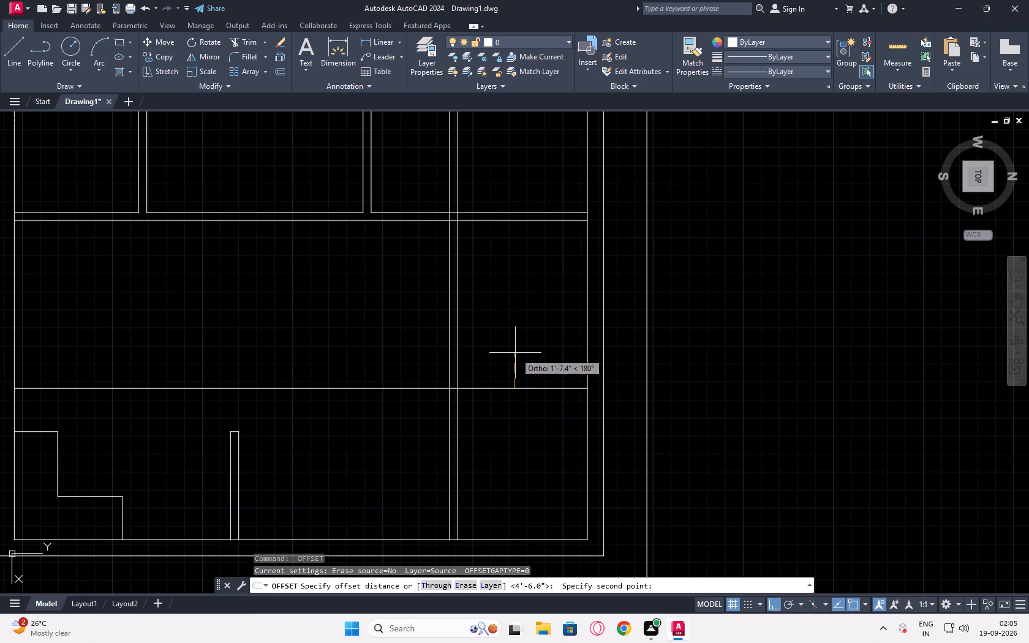
{"action": "type", "text": "4.5\""}
{"action": "key", "text": "Return"}
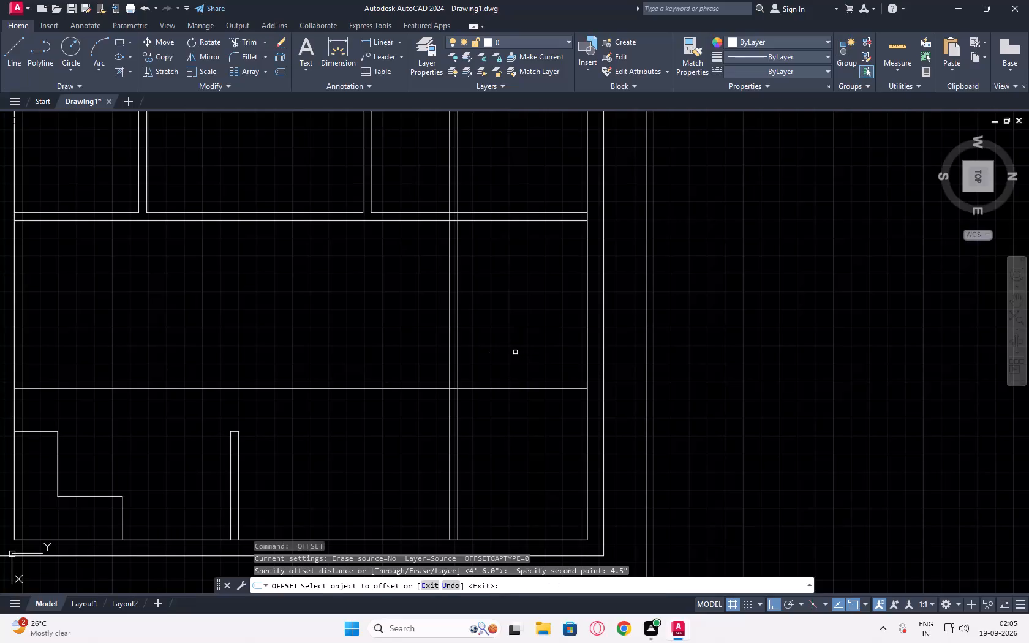
{"action": "left_click", "coordinate": [517, 389]}
{"action": "left_click", "coordinate": [522, 345]}
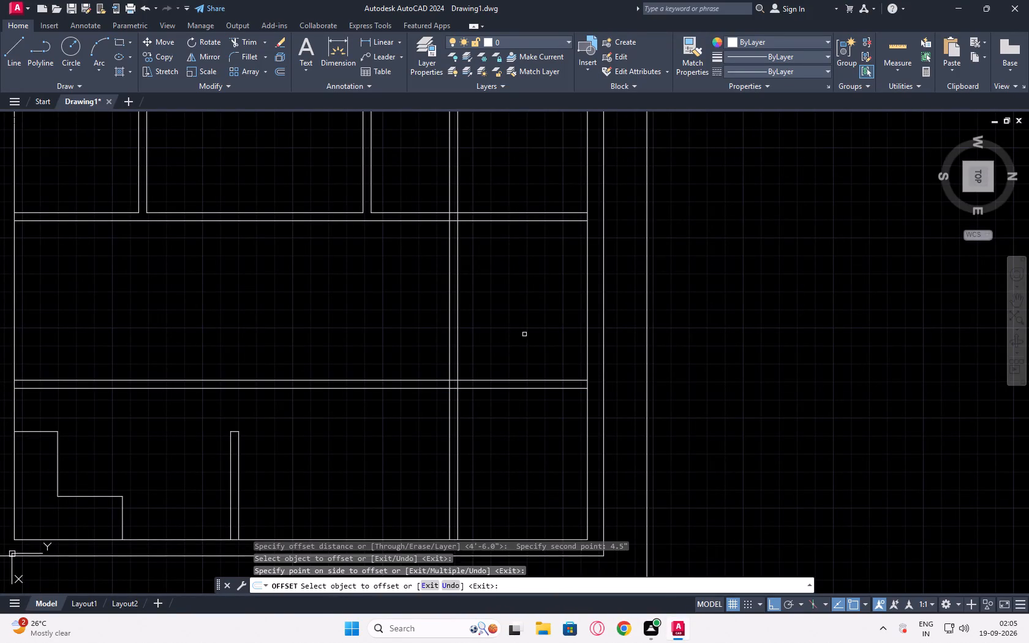
{"action": "key", "text": "Escape"}
Trim the two partition lines 6' south of the north wall back to the east face of the long north-south partition.
{"action": "middle_click_drag", "start_coordinate": [512, 280], "coordinate": [494, 318]}
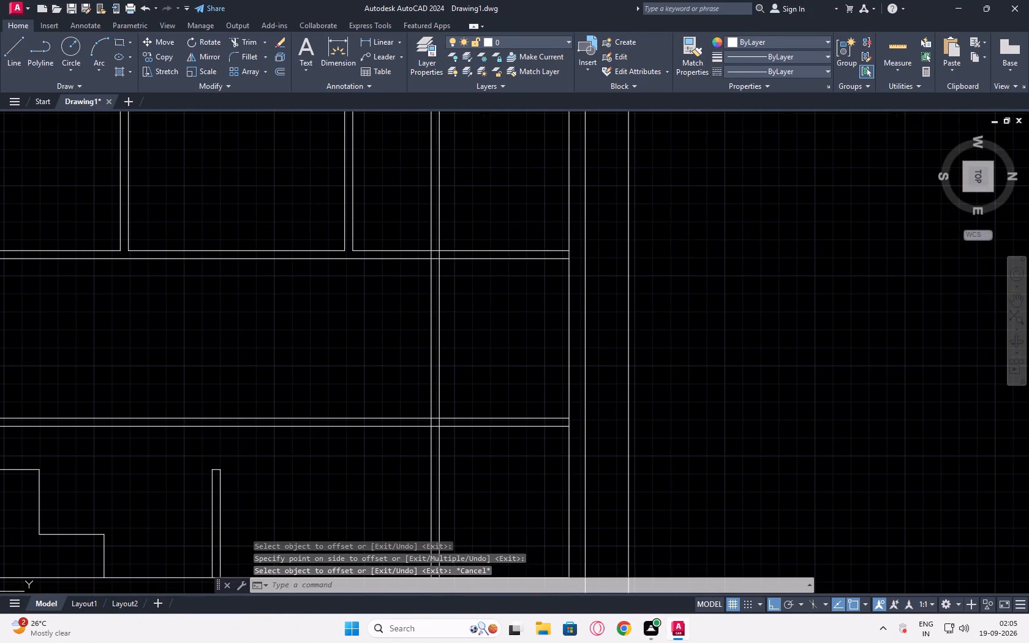
{"action": "left_click", "coordinate": [250, 37]}
{"action": "left_click_drag", "start_coordinate": [399, 173], "coordinate": [402, 175]}
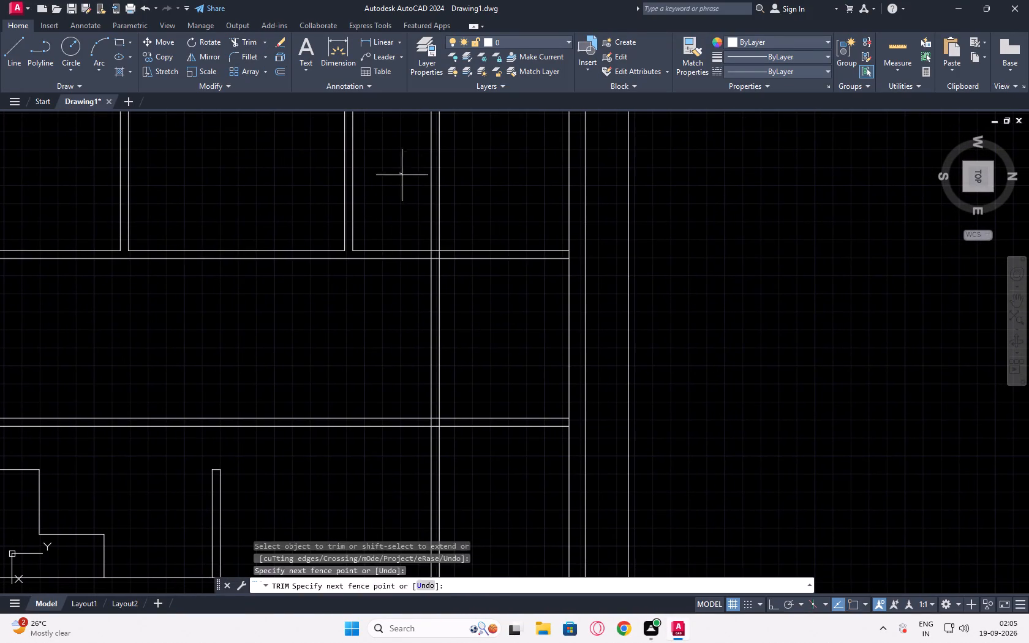
{"action": "left_click_drag", "start_coordinate": [402, 175], "coordinate": [421, 181]}
{"action": "left_click", "coordinate": [479, 192]}
{"action": "left_click", "coordinate": [394, 214]}
{"action": "scroll", "coordinate": [428, 242], "scroll_direction": "up", "scroll_amount": 3}
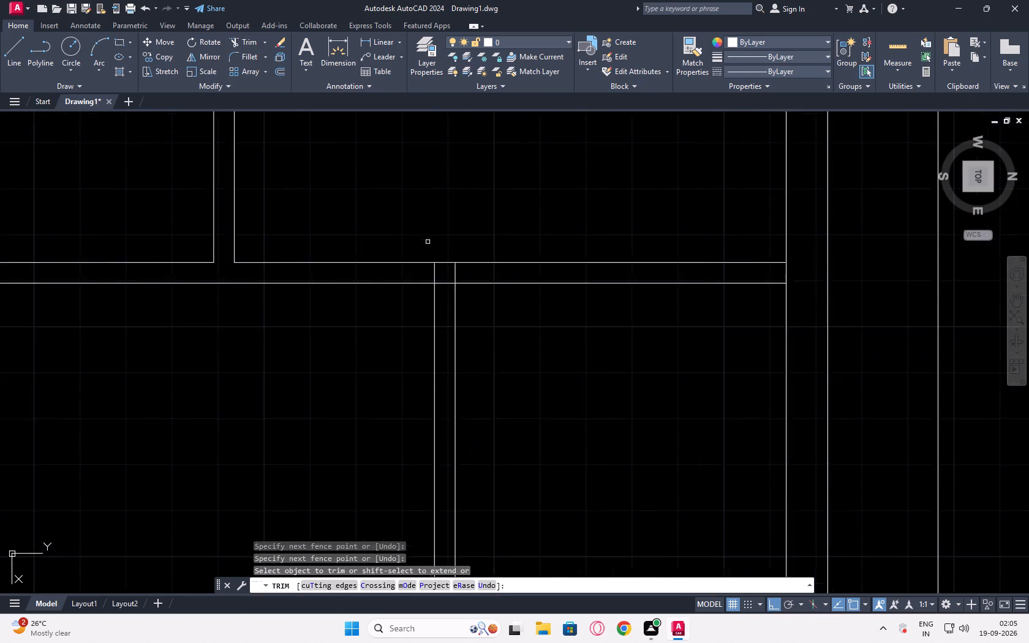
{"action": "left_click", "coordinate": [420, 290]}
{"action": "left_click", "coordinate": [511, 295]}
{"action": "scroll", "coordinate": [534, 378], "scroll_direction": "down", "scroll_amount": 4}
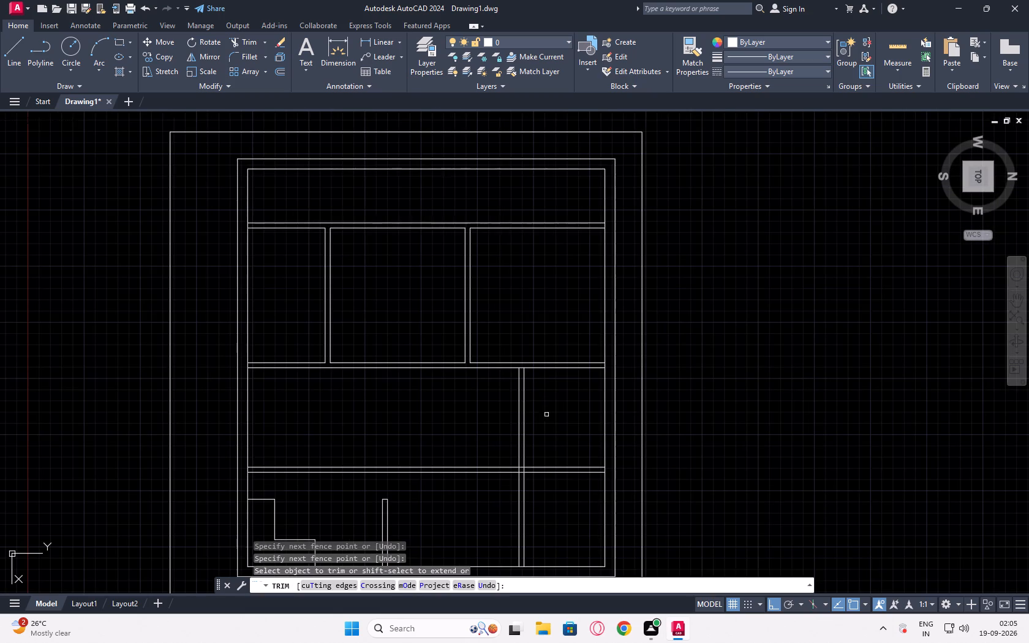
{"action": "middle_click_drag", "start_coordinate": [561, 433], "coordinate": [507, 364]}
{"action": "middle_click", "coordinate": [507, 363]}
{"action": "middle_click", "coordinate": [507, 363]}
{"action": "key", "text": "Escape"}
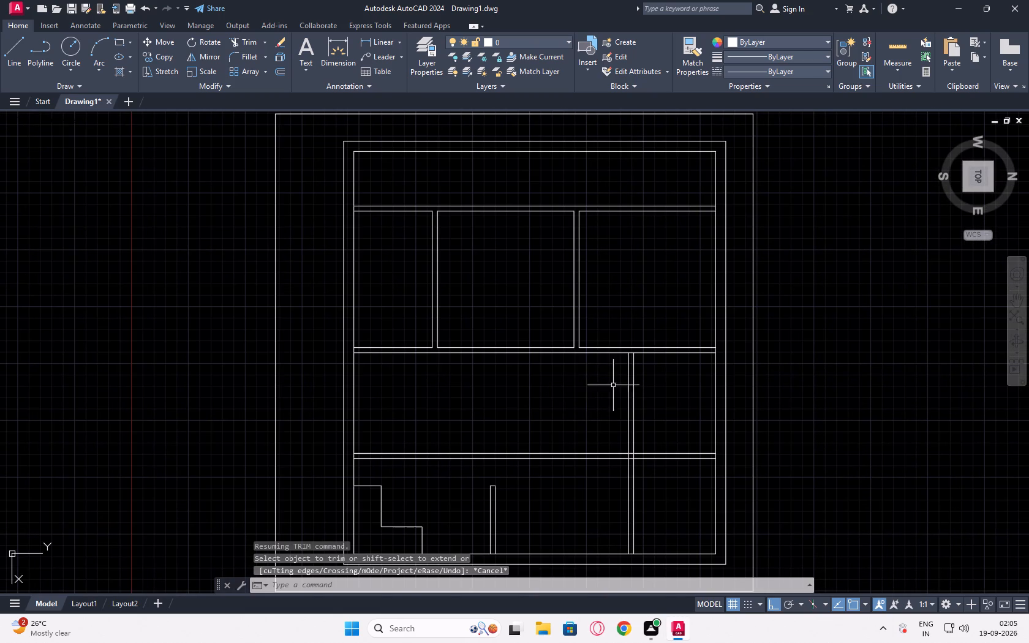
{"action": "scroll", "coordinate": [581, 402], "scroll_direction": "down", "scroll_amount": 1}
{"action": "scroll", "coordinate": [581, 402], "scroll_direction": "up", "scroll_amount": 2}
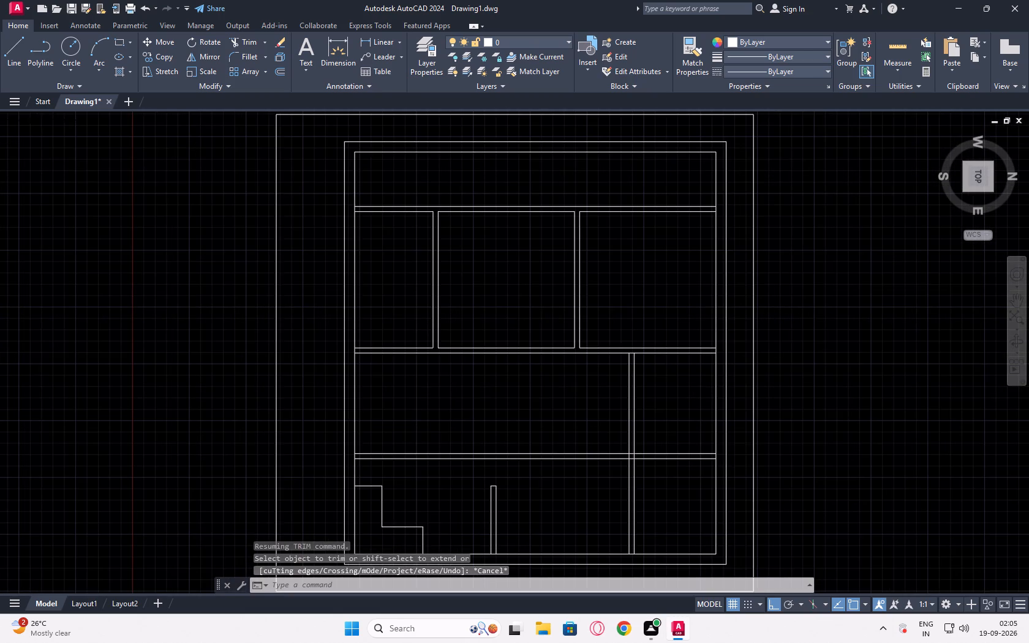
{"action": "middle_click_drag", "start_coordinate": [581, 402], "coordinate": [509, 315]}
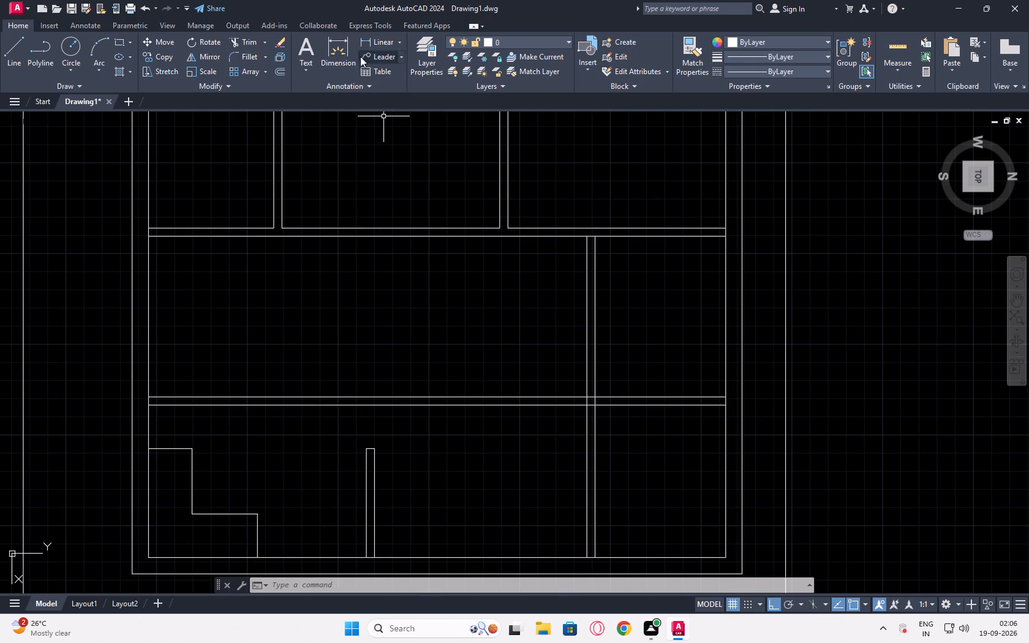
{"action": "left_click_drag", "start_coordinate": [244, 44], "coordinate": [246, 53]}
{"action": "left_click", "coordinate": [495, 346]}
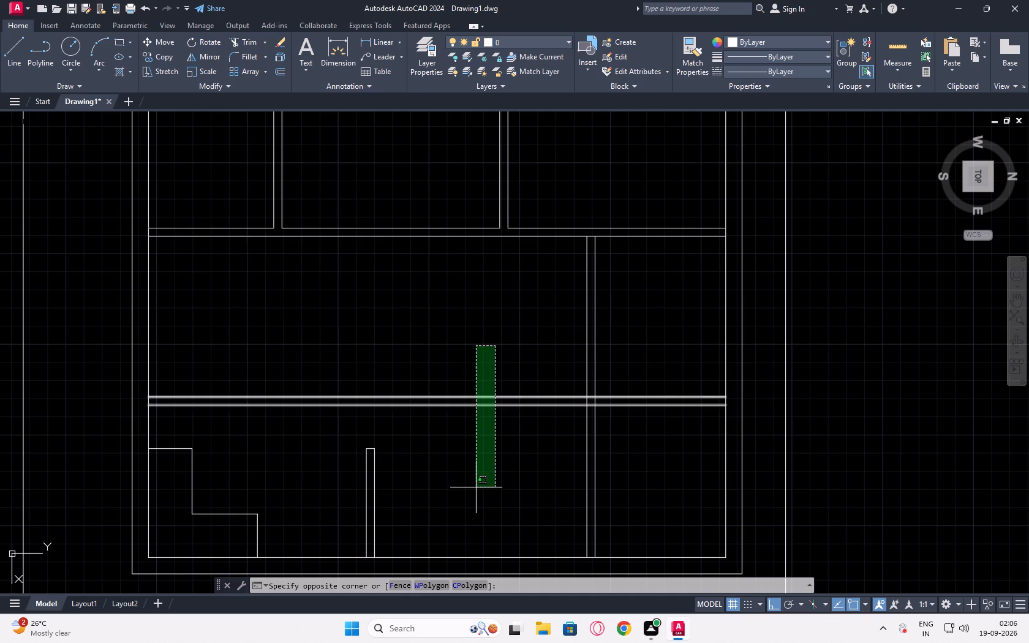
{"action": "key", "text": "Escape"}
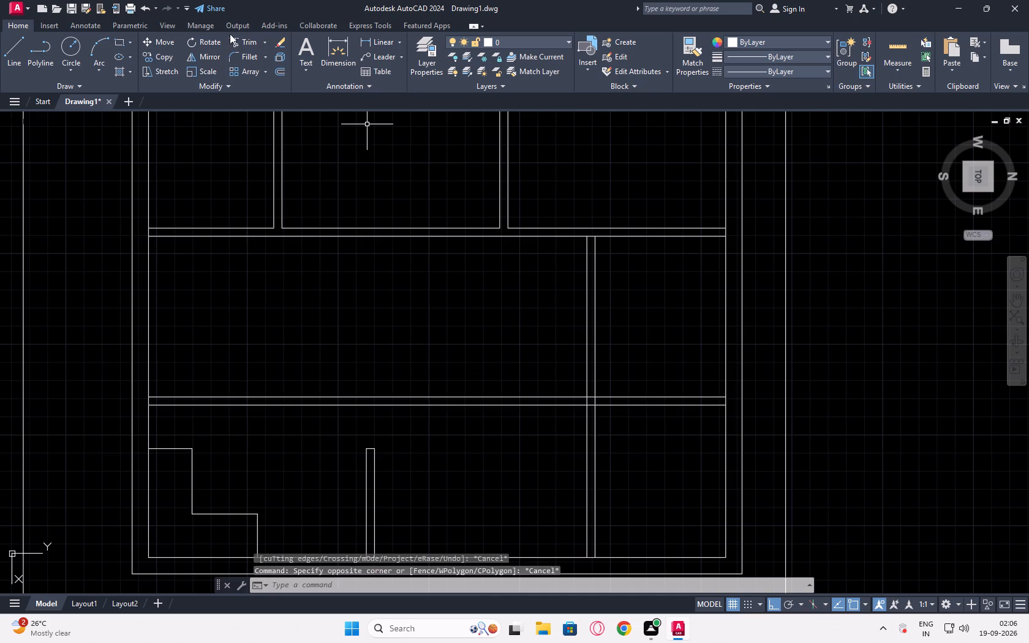
Trim the partition 7' from the east wall where it runs south past the 6' partition, and open their T-junction.
{"action": "left_click", "coordinate": [232, 35]}
{"action": "left_click", "coordinate": [236, 41]}
{"action": "left_click_drag", "start_coordinate": [463, 296], "coordinate": [456, 472]}
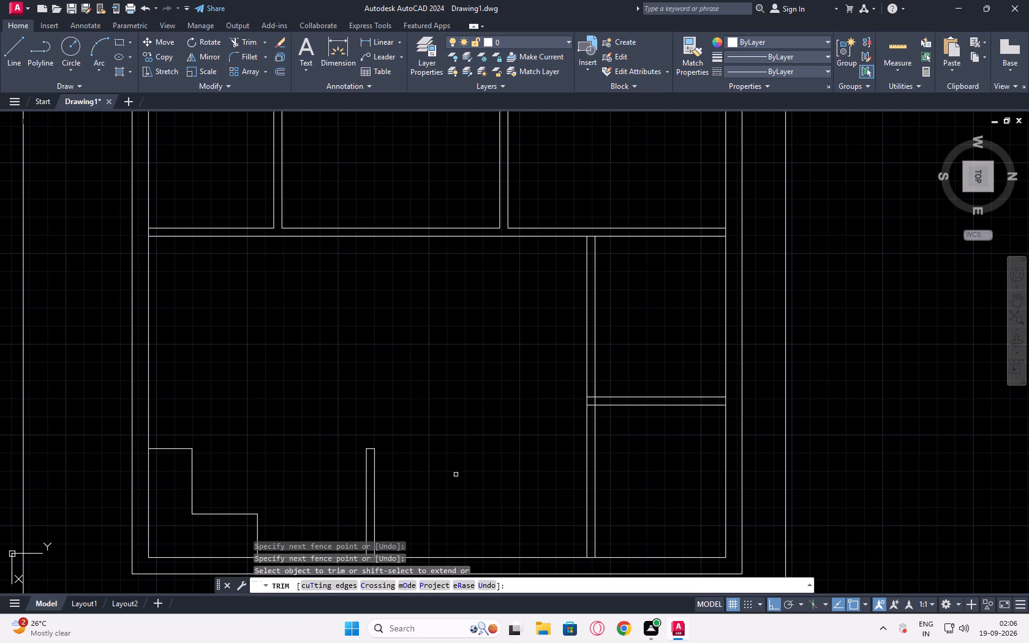
{"action": "scroll", "coordinate": [554, 406], "scroll_direction": "up", "scroll_amount": 2}
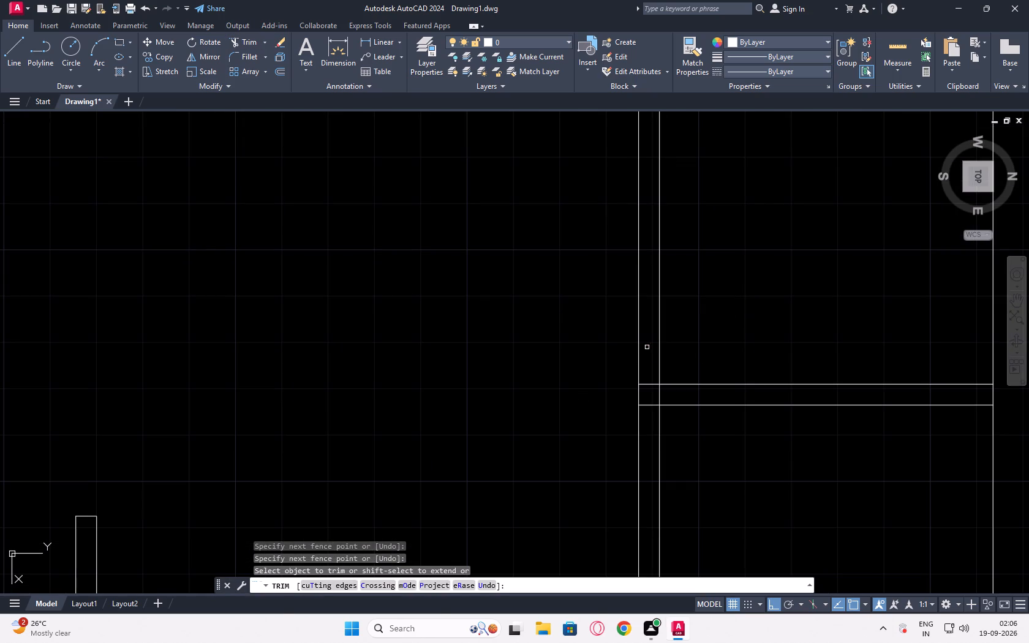
{"action": "left_click", "coordinate": [651, 353]}
{"action": "left_click", "coordinate": [653, 440]}
{"action": "left_click", "coordinate": [658, 397]}
Examine the overall floor plan and the partition junctions around the two new northeast rooms.
{"action": "scroll", "coordinate": [379, 314], "scroll_direction": "down", "scroll_amount": 3}
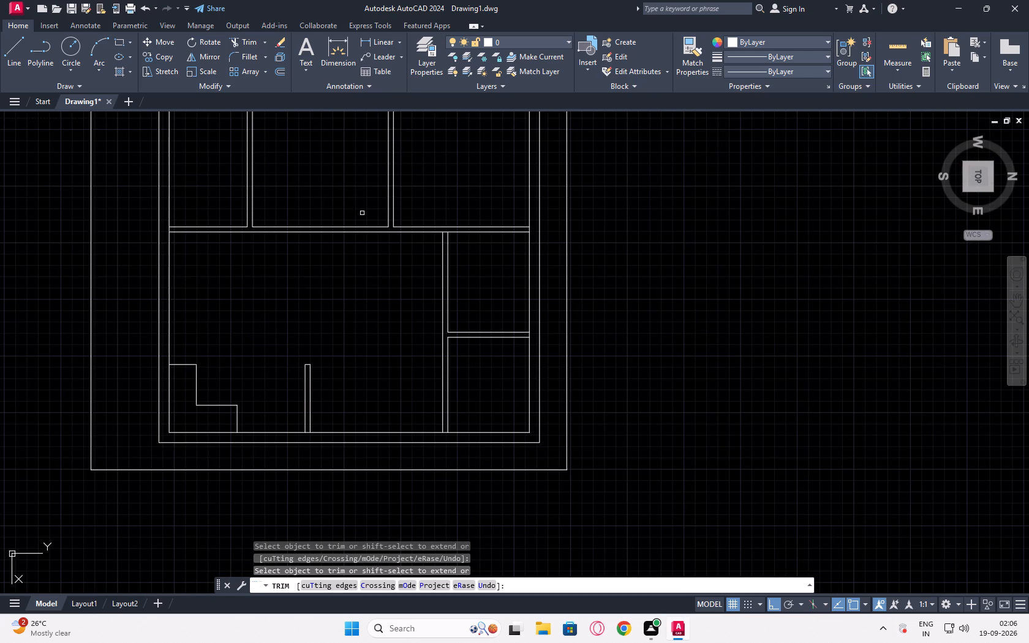
{"action": "middle_click_drag", "start_coordinate": [337, 276], "coordinate": [352, 461]}
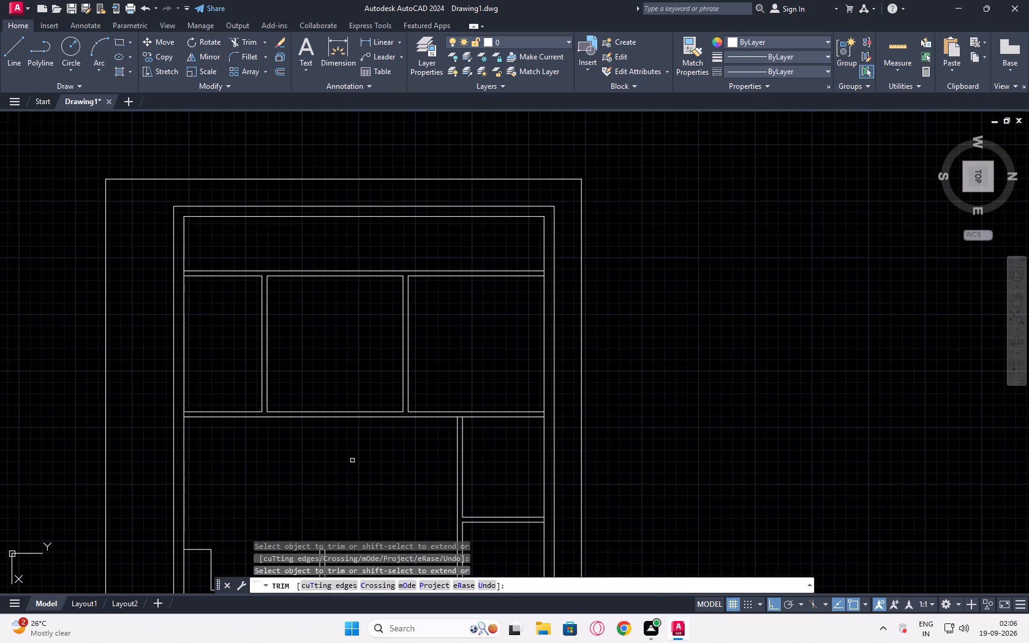
{"action": "middle_click", "coordinate": [352, 461]}
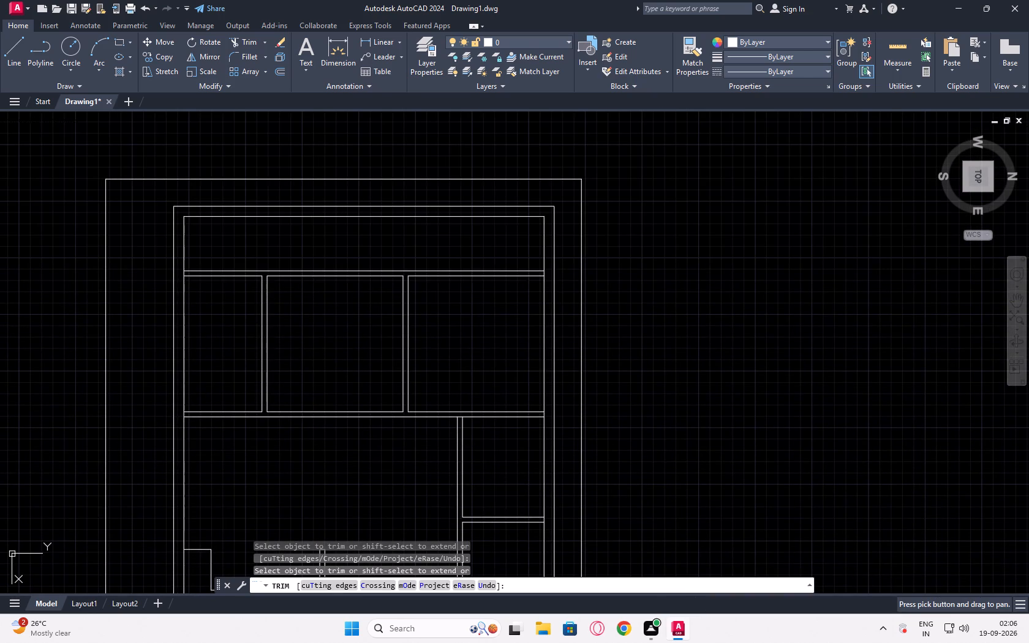
{"action": "scroll", "coordinate": [352, 461], "scroll_direction": "down", "scroll_amount": 1}
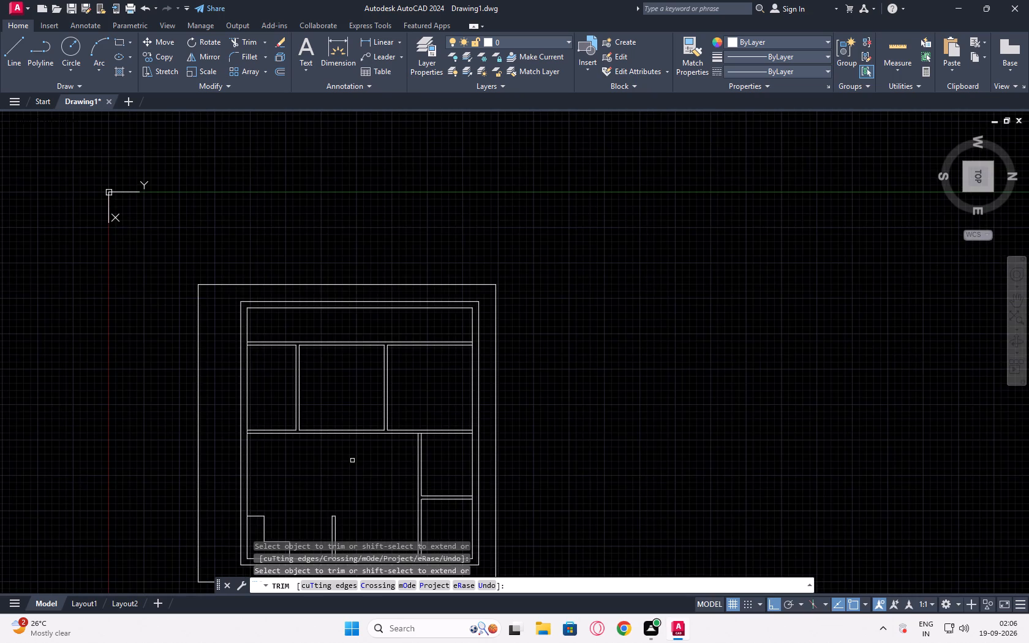
{"action": "middle_click_drag", "start_coordinate": [352, 461], "coordinate": [356, 369]}
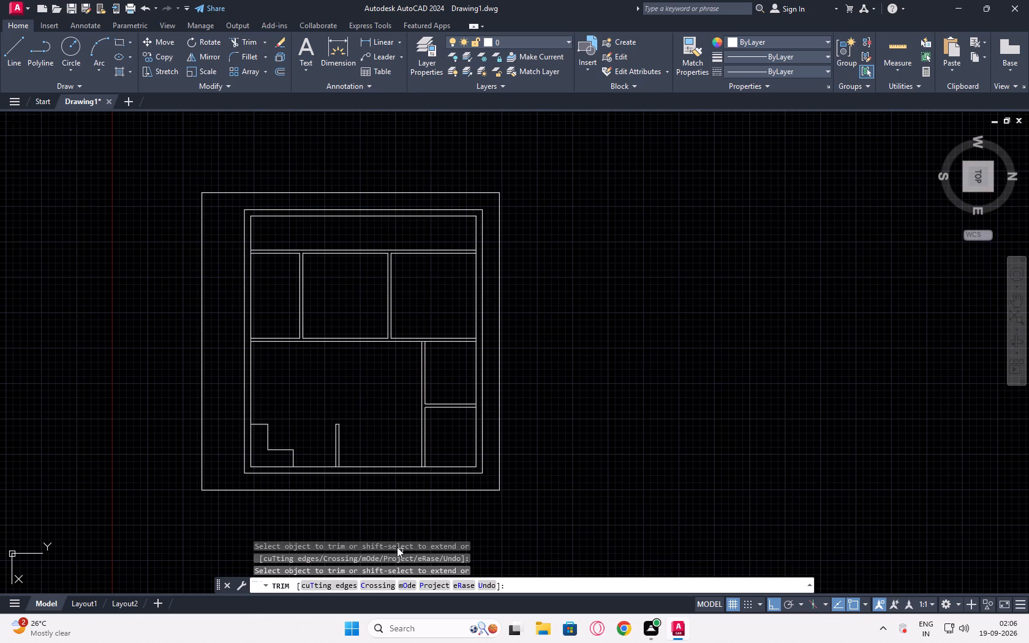
{"action": "scroll", "coordinate": [360, 427], "scroll_direction": "up", "scroll_amount": 2}
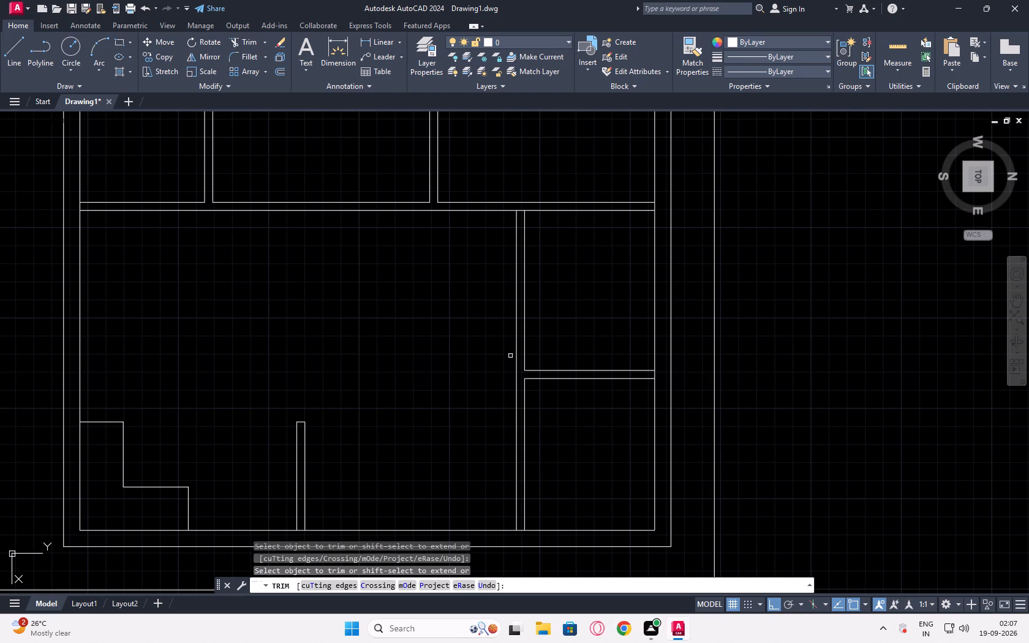
{"action": "scroll", "coordinate": [500, 366], "scroll_direction": "up", "scroll_amount": 1}
{"action": "middle_click_drag", "start_coordinate": [500, 366], "coordinate": [396, 309]}
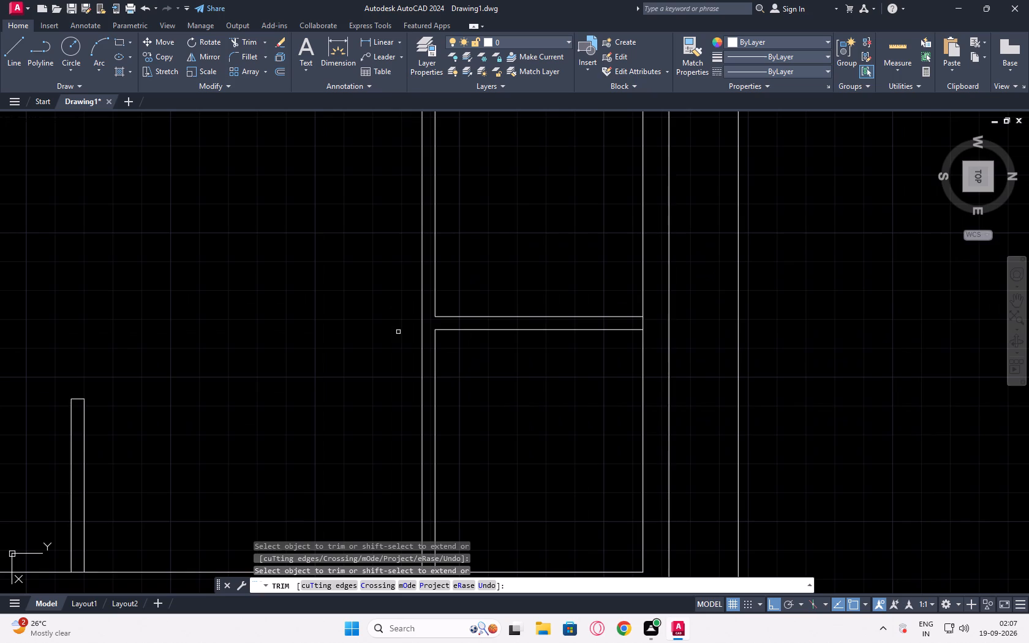
{"action": "scroll", "coordinate": [402, 296], "scroll_direction": "down", "scroll_amount": 2}
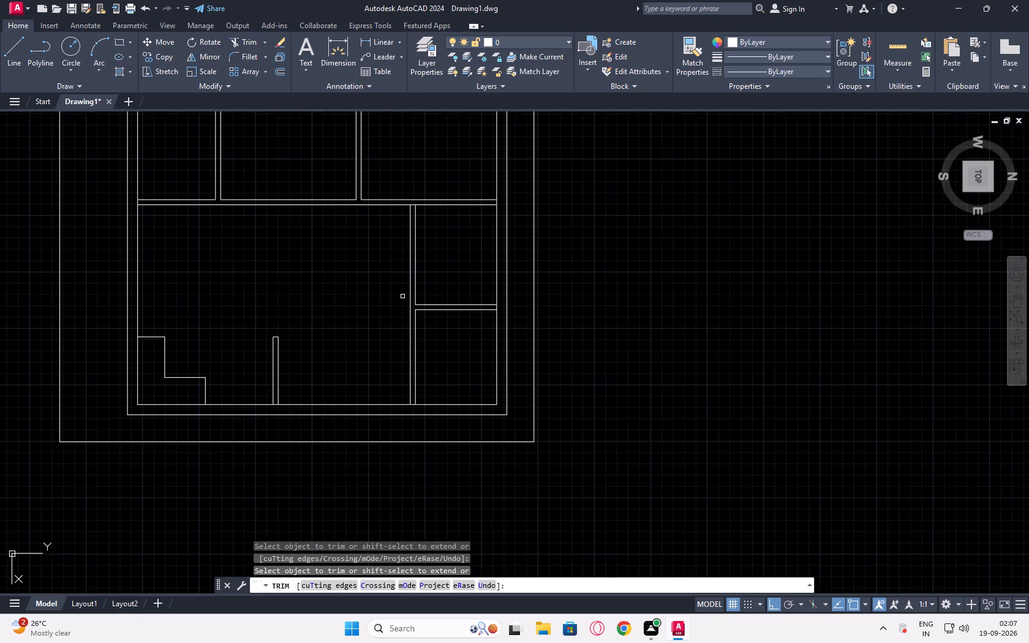
{"action": "middle_click_drag", "start_coordinate": [403, 296], "coordinate": [414, 368]}
{"action": "scroll", "coordinate": [414, 368], "scroll_direction": "up", "scroll_amount": 1}
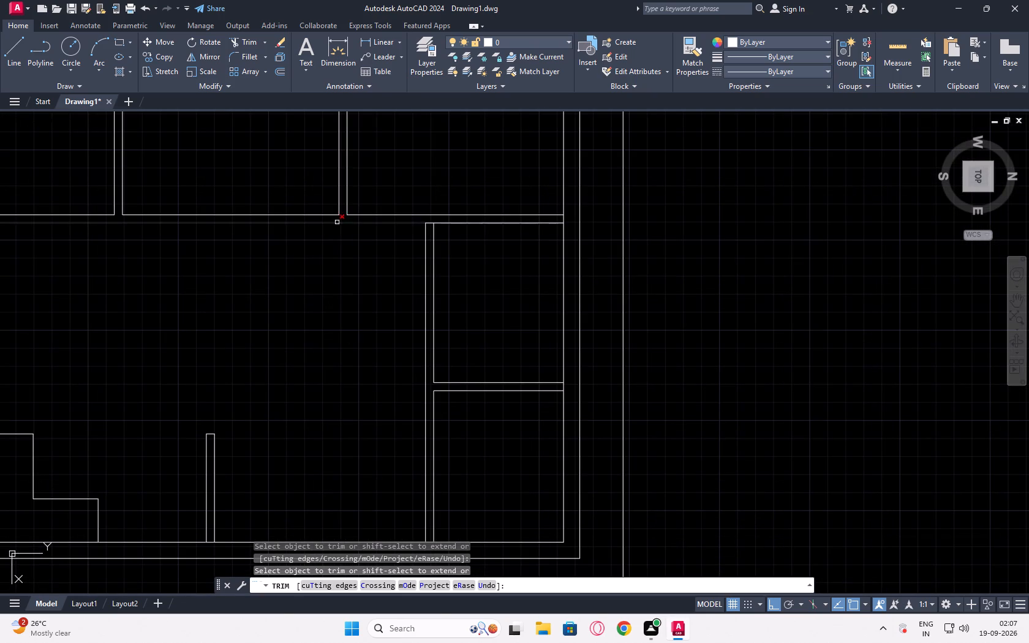
{"action": "key", "text": "Escape"}
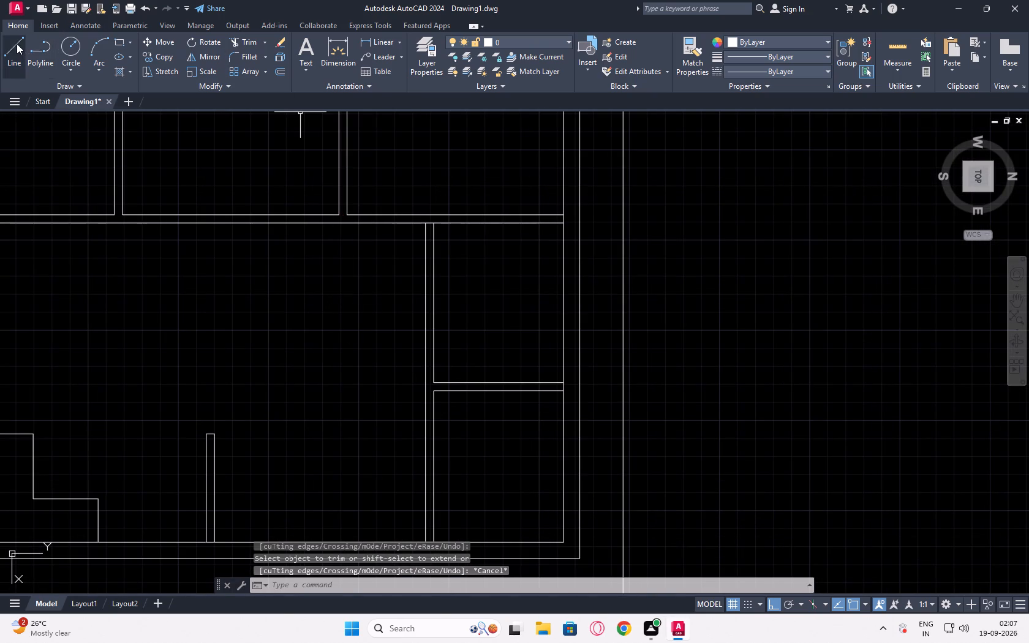
Draw a short line eastward from the northern room's southeast corner across the long north-south partition into the east room.
{"action": "left_click", "coordinate": [17, 43]}
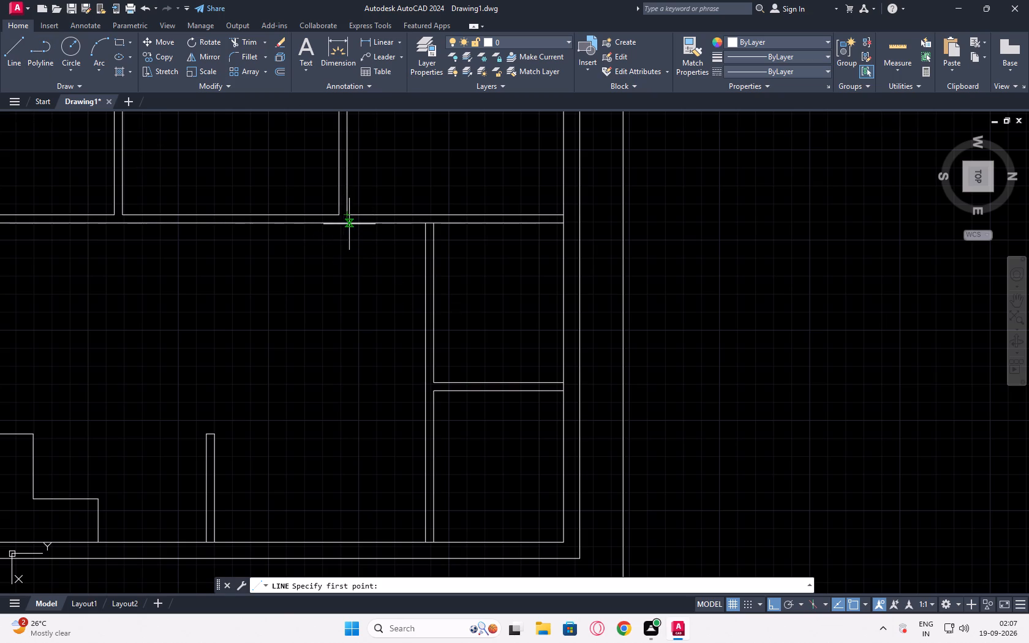
{"action": "left_click", "coordinate": [345, 216]}
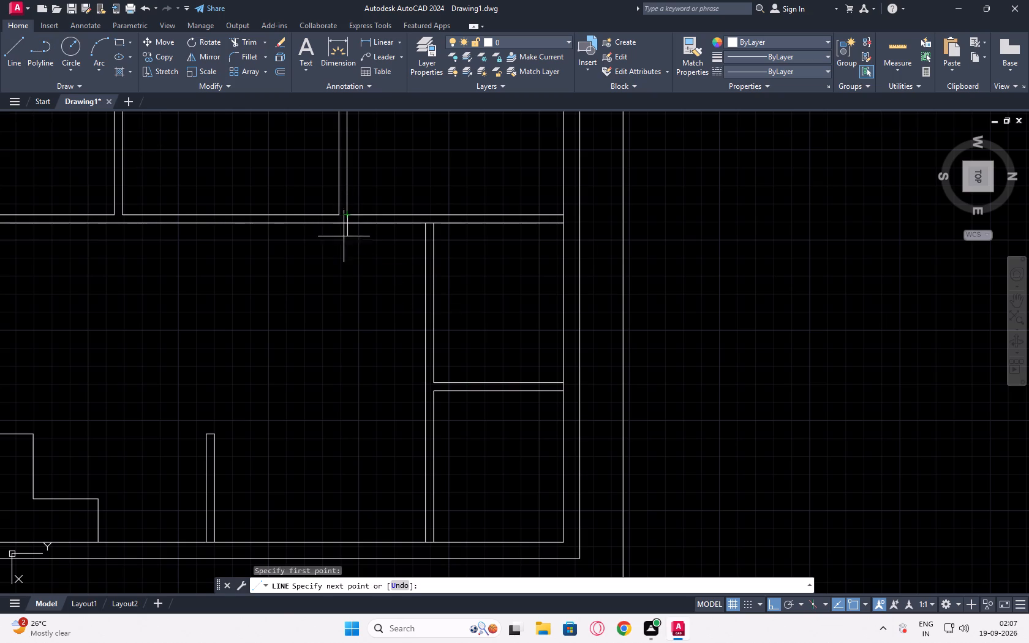
{"action": "left_click", "coordinate": [342, 243]}
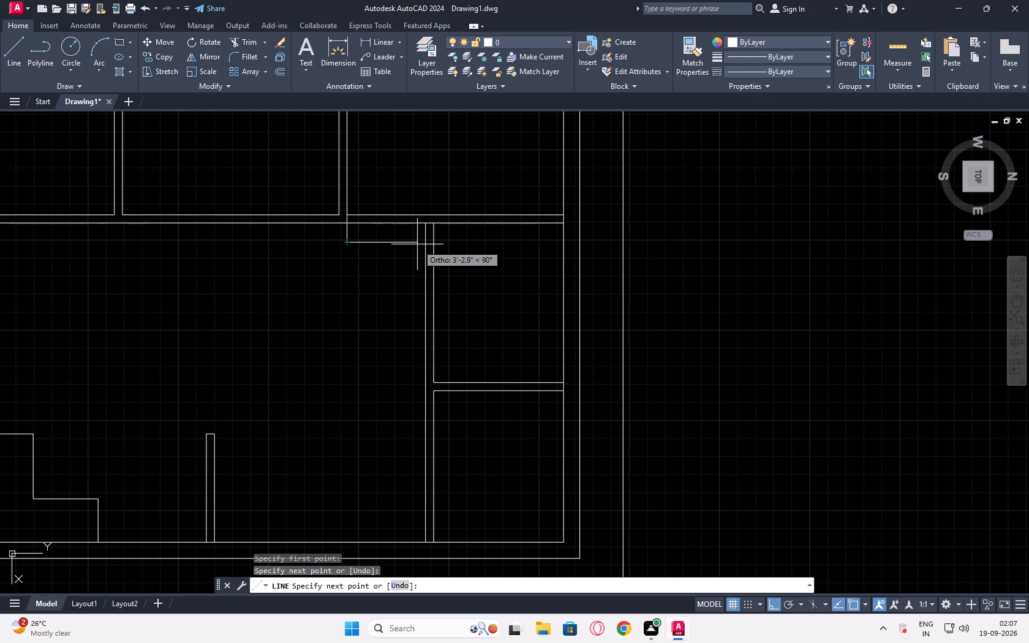
{"action": "key", "text": "Escape"}
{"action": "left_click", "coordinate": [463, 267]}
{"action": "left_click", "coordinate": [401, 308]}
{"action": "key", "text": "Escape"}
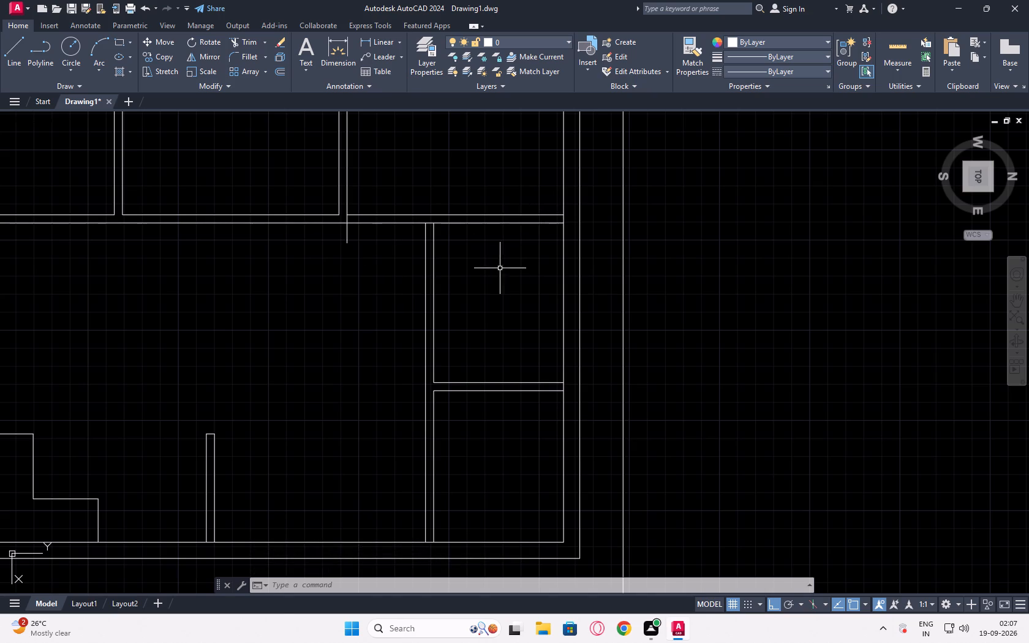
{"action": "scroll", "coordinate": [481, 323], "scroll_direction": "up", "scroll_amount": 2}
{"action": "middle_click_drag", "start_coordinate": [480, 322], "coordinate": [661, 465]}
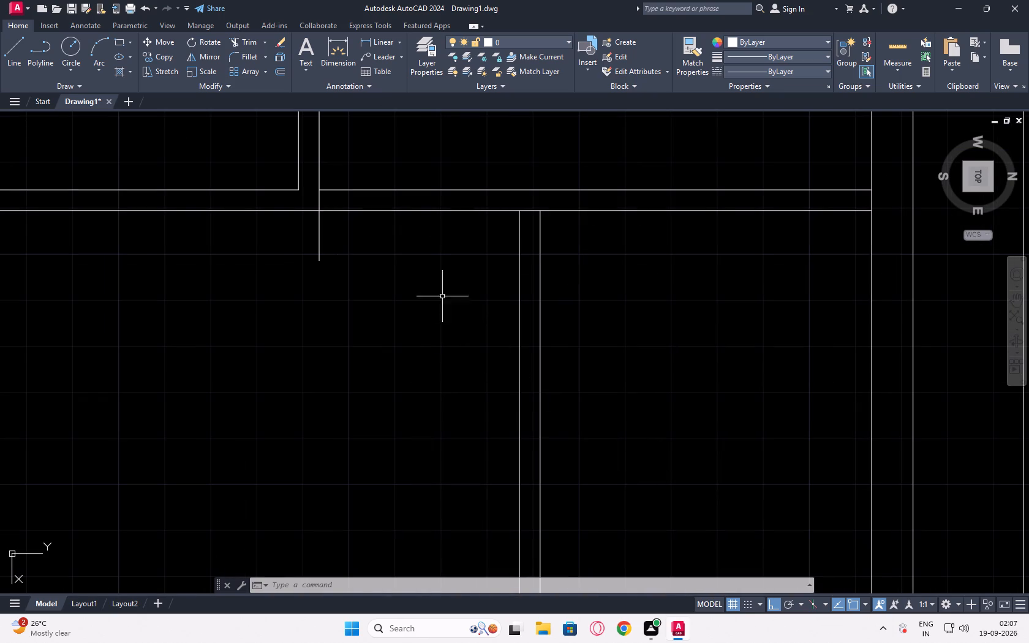
Delete the short line that extends east across the long north-south partition into the east room.
{"action": "left_click_drag", "start_coordinate": [359, 233], "coordinate": [352, 234]}
{"action": "left_click", "coordinate": [312, 248]}
{"action": "key", "text": "Delete"}
Examine the eastern half of the plan and the partition junctions around the two northeast rooms.
{"action": "scroll", "coordinate": [704, 462], "scroll_direction": "down", "scroll_amount": 2}
{"action": "middle_click_drag", "start_coordinate": [682, 468], "coordinate": [559, 317]}
{"action": "middle_click", "coordinate": [552, 314]}
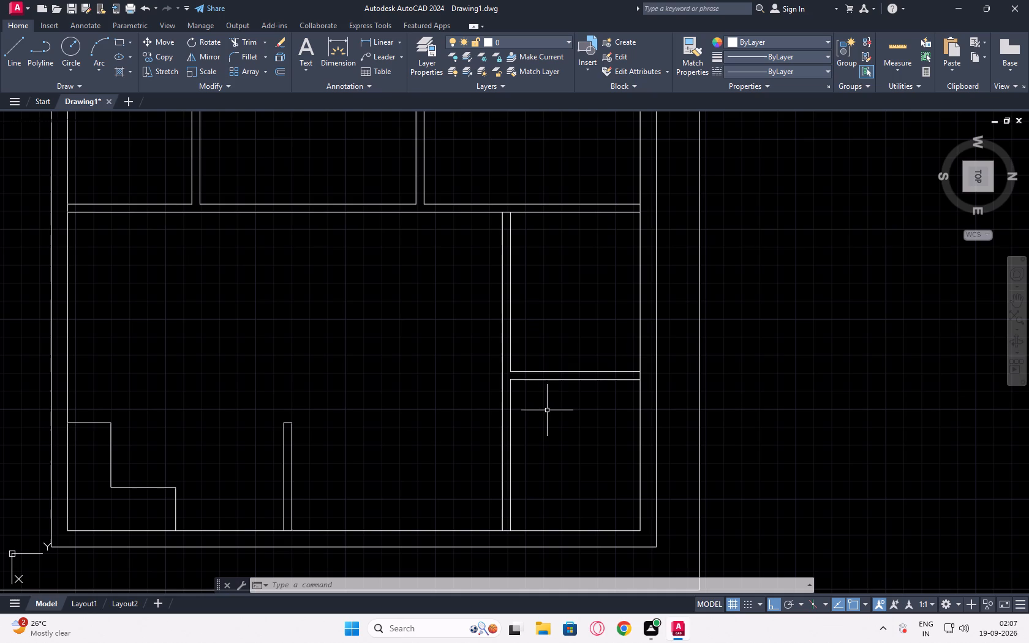
{"action": "scroll", "coordinate": [546, 420], "scroll_direction": "up", "scroll_amount": 1}
{"action": "scroll", "coordinate": [546, 420], "scroll_direction": "down", "scroll_amount": 1}
{"action": "key", "text": "Escape"}
{"action": "key", "text": "space"}
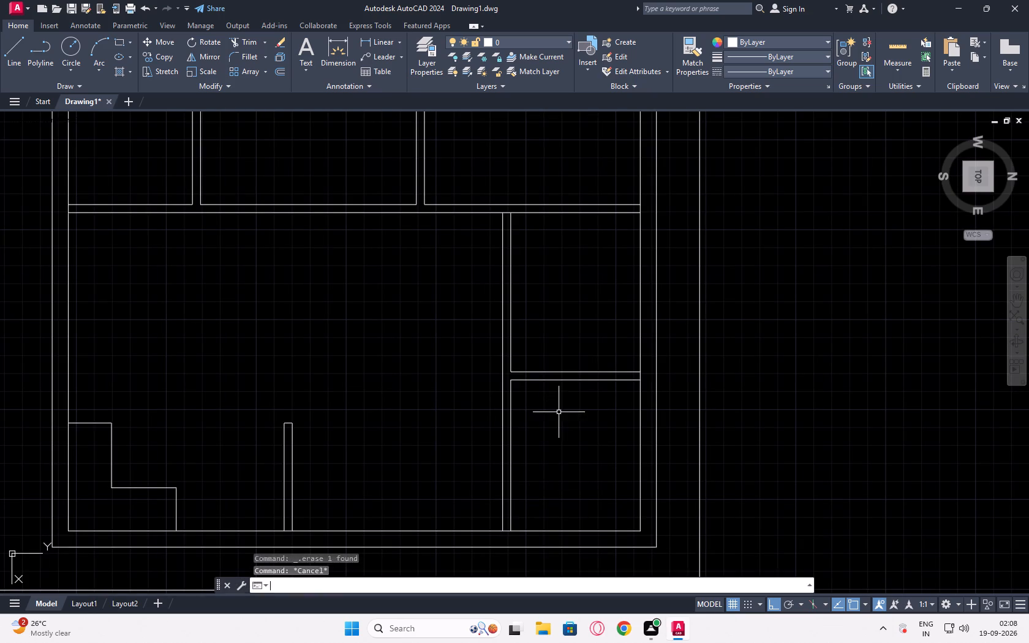
{"action": "key", "text": "Escape"}
{"action": "middle_click_drag", "start_coordinate": [318, 417], "coordinate": [377, 397]}
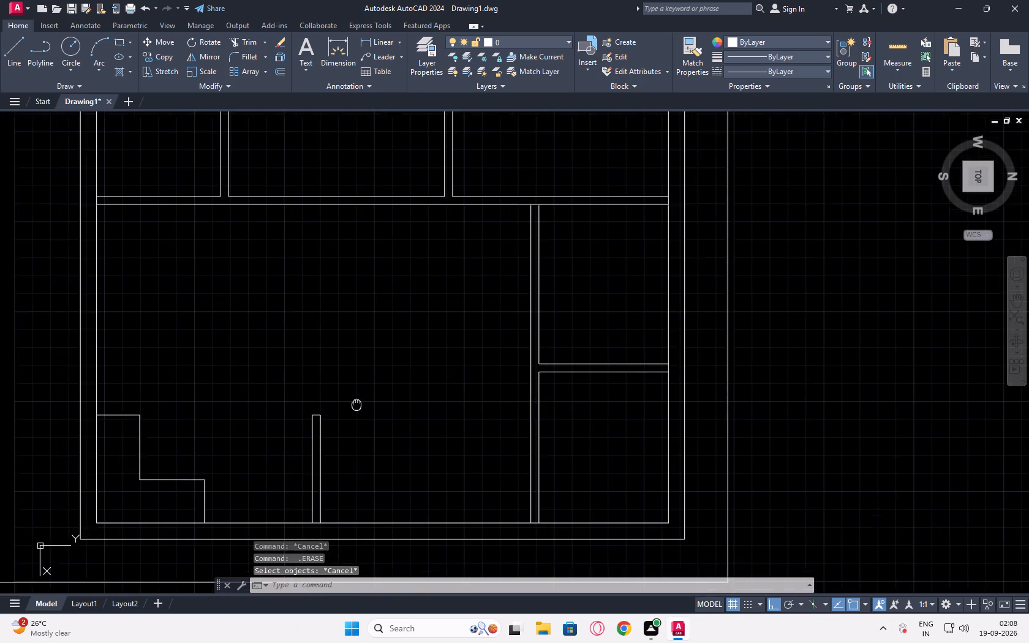
{"action": "middle_click_drag", "start_coordinate": [377, 397], "coordinate": [386, 395]}
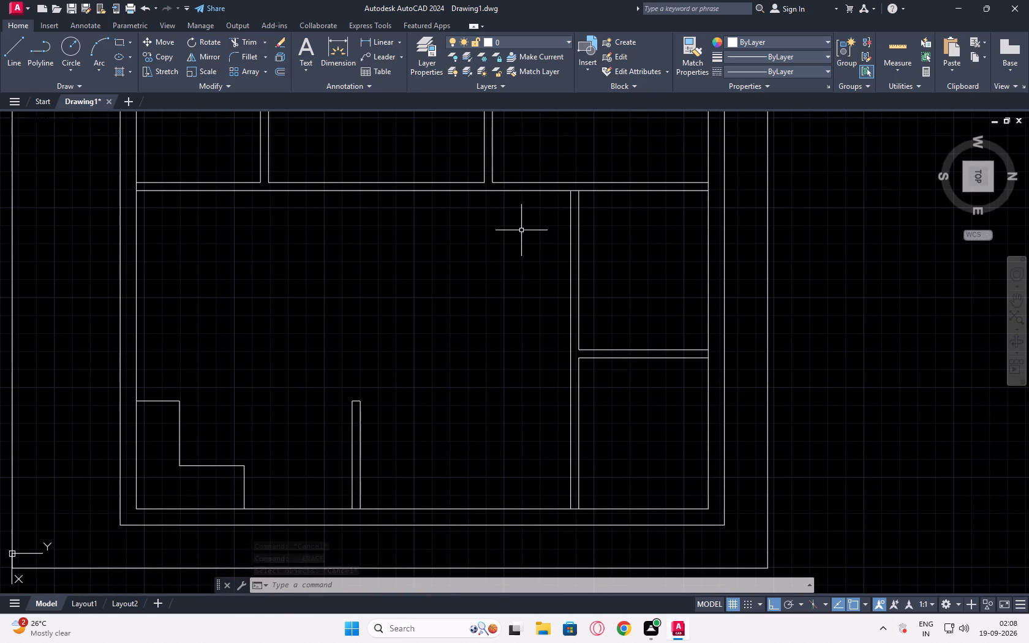
{"action": "scroll", "coordinate": [521, 230], "scroll_direction": "up", "scroll_amount": 2}
{"action": "scroll", "coordinate": [529, 243], "scroll_direction": "down", "scroll_amount": 1}
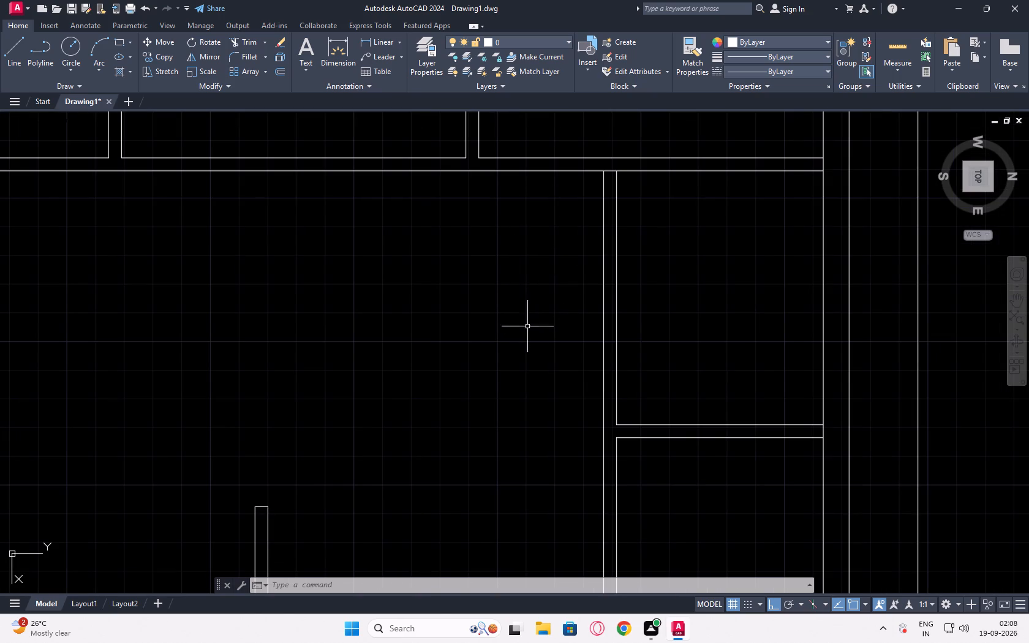
{"action": "middle_click_drag", "start_coordinate": [496, 255], "coordinate": [410, 322]}
{"action": "middle_click", "coordinate": [410, 322]}
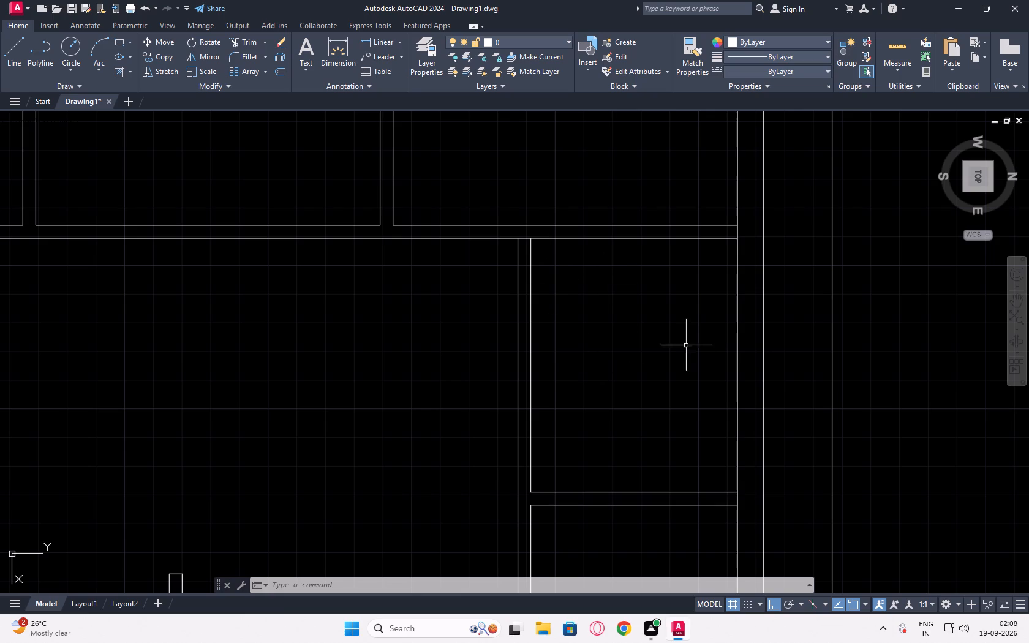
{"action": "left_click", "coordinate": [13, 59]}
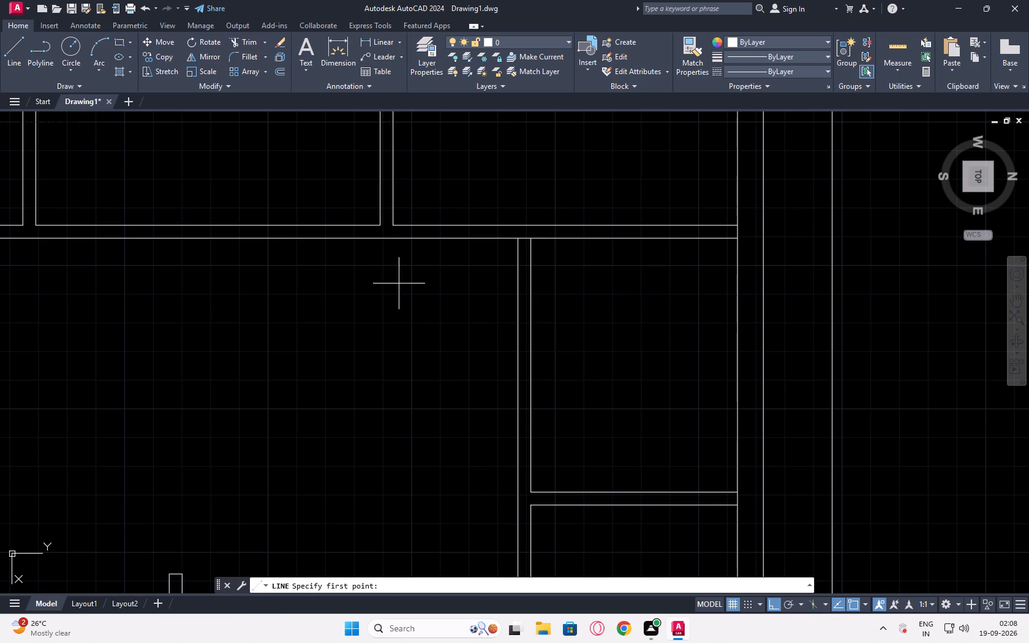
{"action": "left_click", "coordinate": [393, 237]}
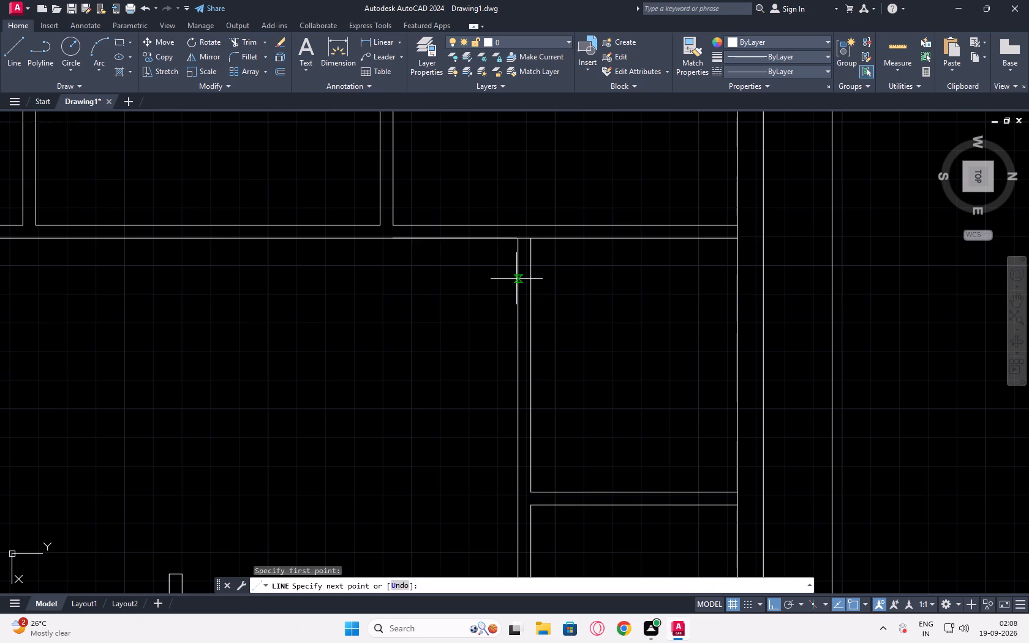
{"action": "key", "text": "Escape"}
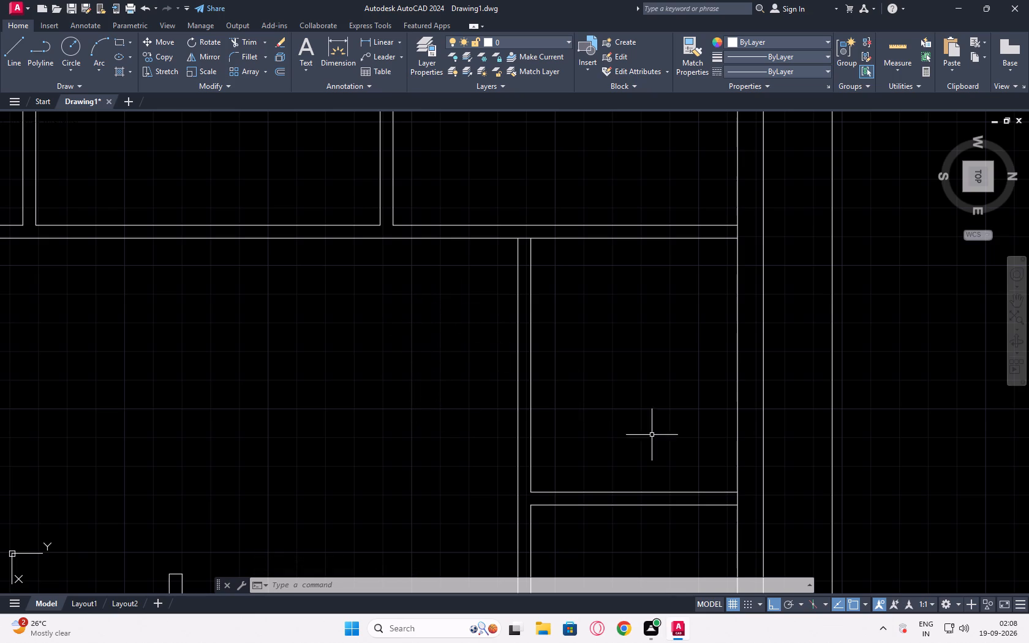
Draw a narrow rectangle against the south face of the northeast rooms' partition, spanning the junction between the two rooms.
{"action": "middle_click_drag", "start_coordinate": [596, 423], "coordinate": [601, 353]}
{"action": "scroll", "coordinate": [601, 353], "scroll_direction": "up", "scroll_amount": 1}
{"action": "key", "text": "Escape"}
{"action": "scroll", "coordinate": [528, 236], "scroll_direction": "down", "scroll_amount": 2}
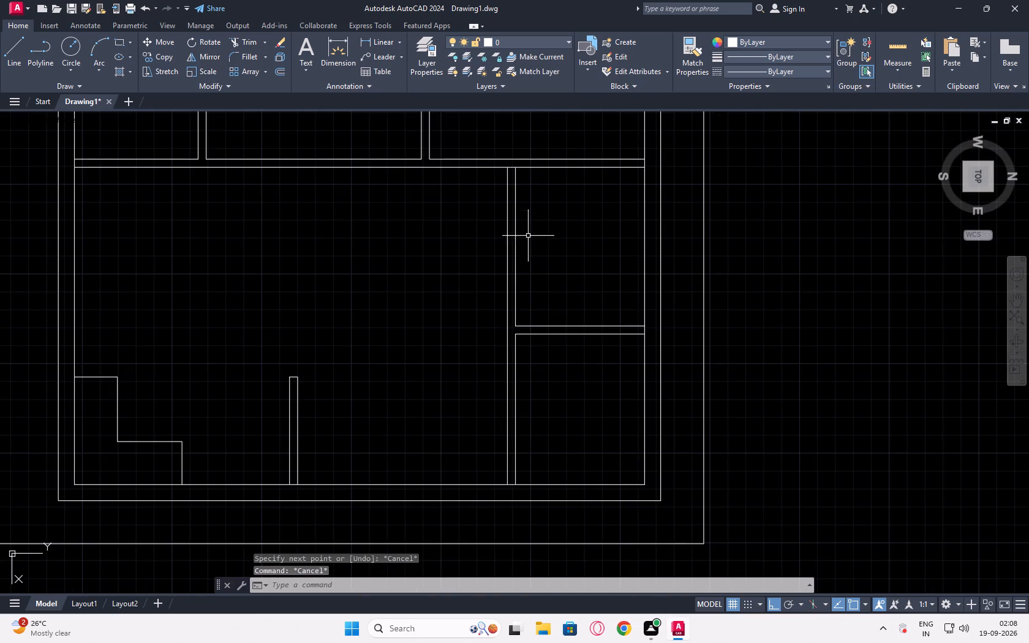
{"action": "key", "text": "Escape"}
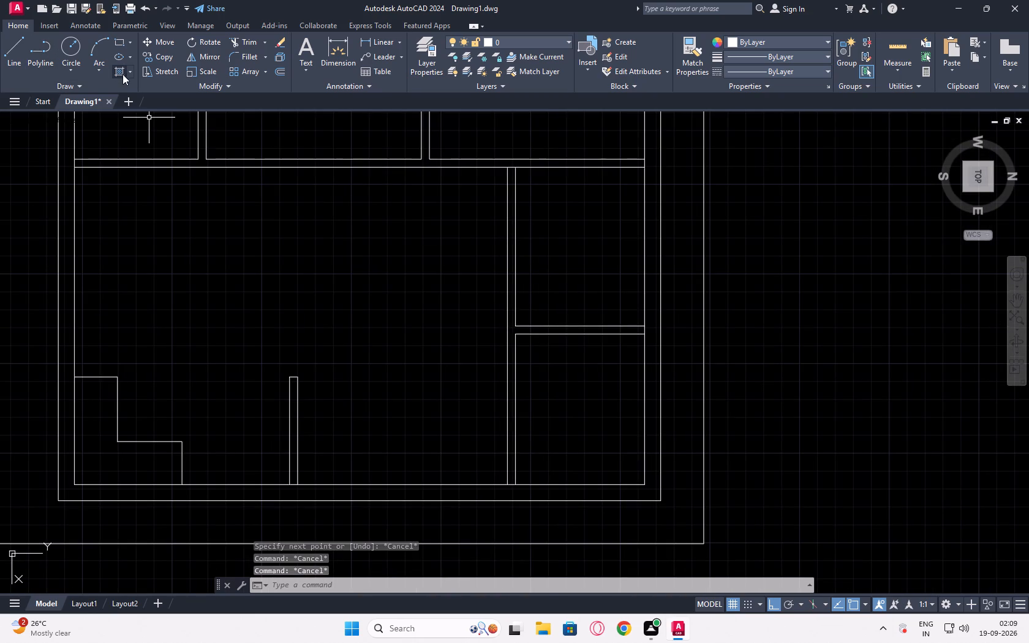
{"action": "left_click", "coordinate": [120, 41]}
{"action": "scroll", "coordinate": [431, 331], "scroll_direction": "up", "scroll_amount": 1}
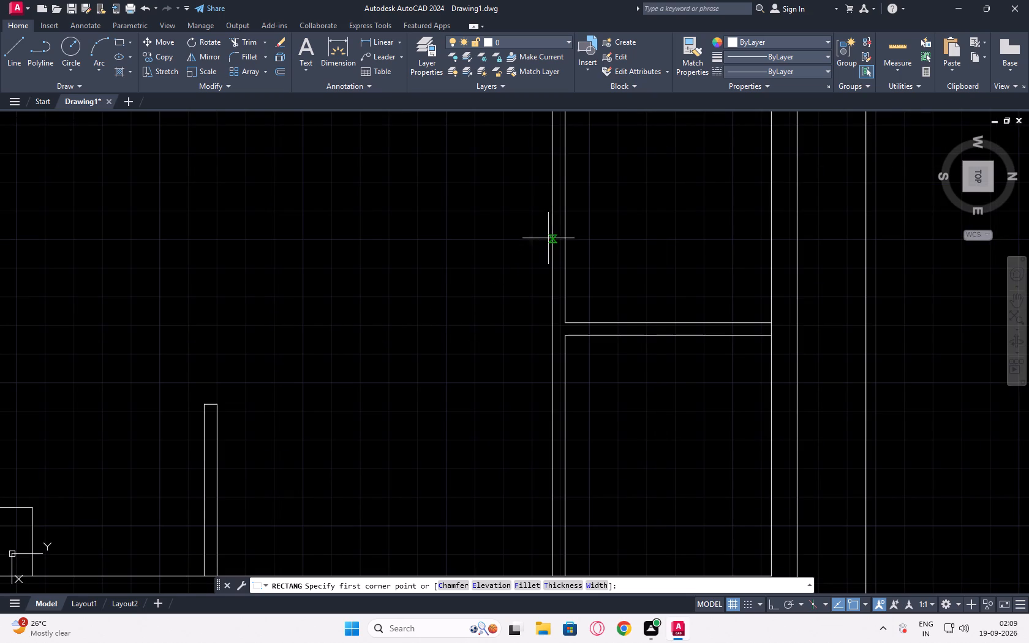
{"action": "left_click", "coordinate": [548, 230]}
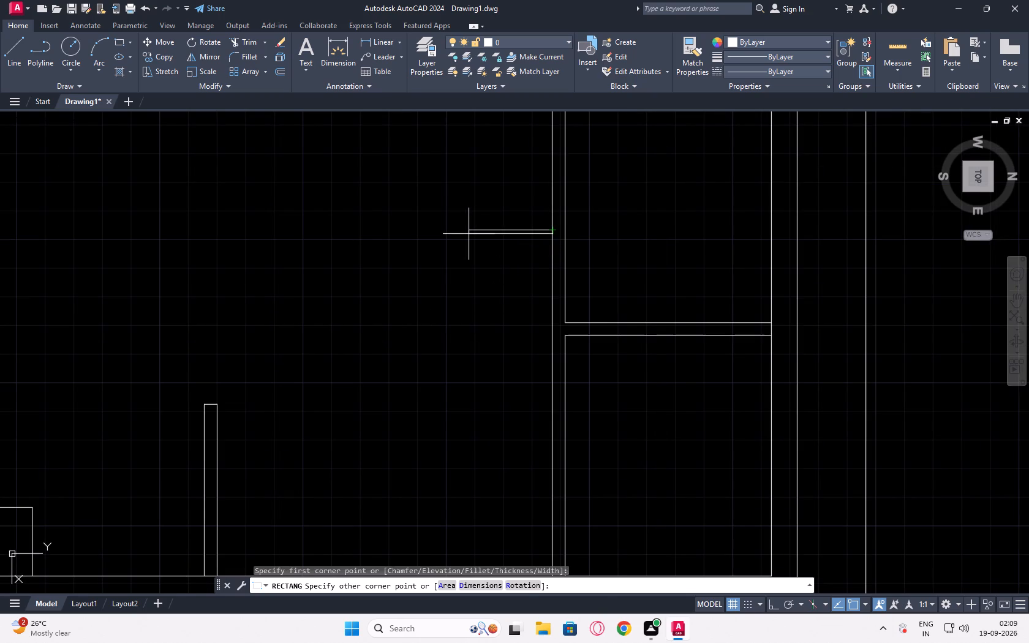
{"action": "left_click", "coordinate": [529, 379]}
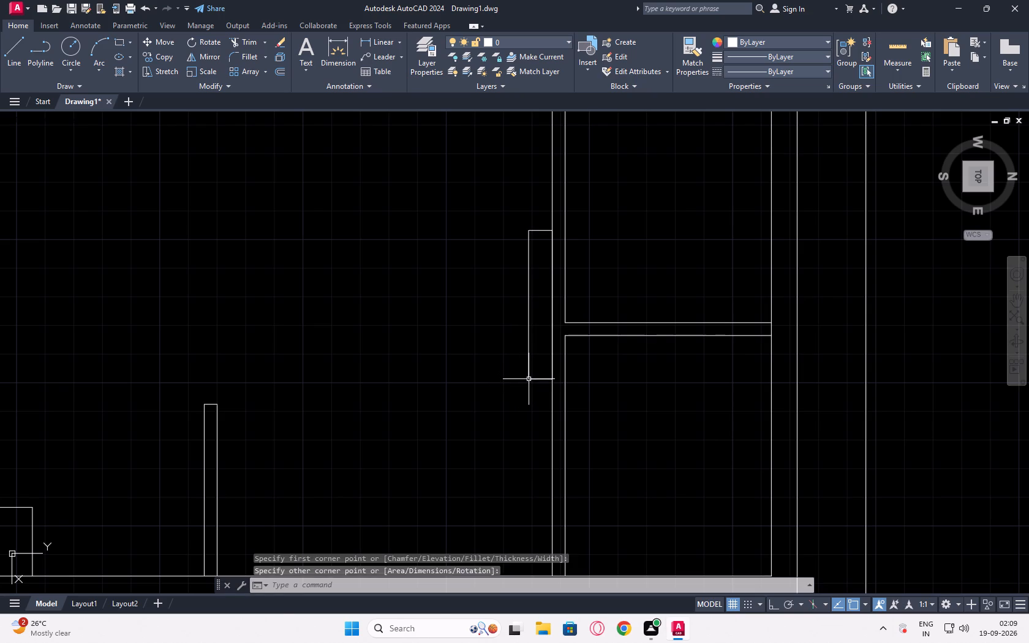
{"action": "key", "text": "Escape"}
Draw a smaller rectangle inside the first one, against the same south face of the partition.
{"action": "key", "text": "space"}
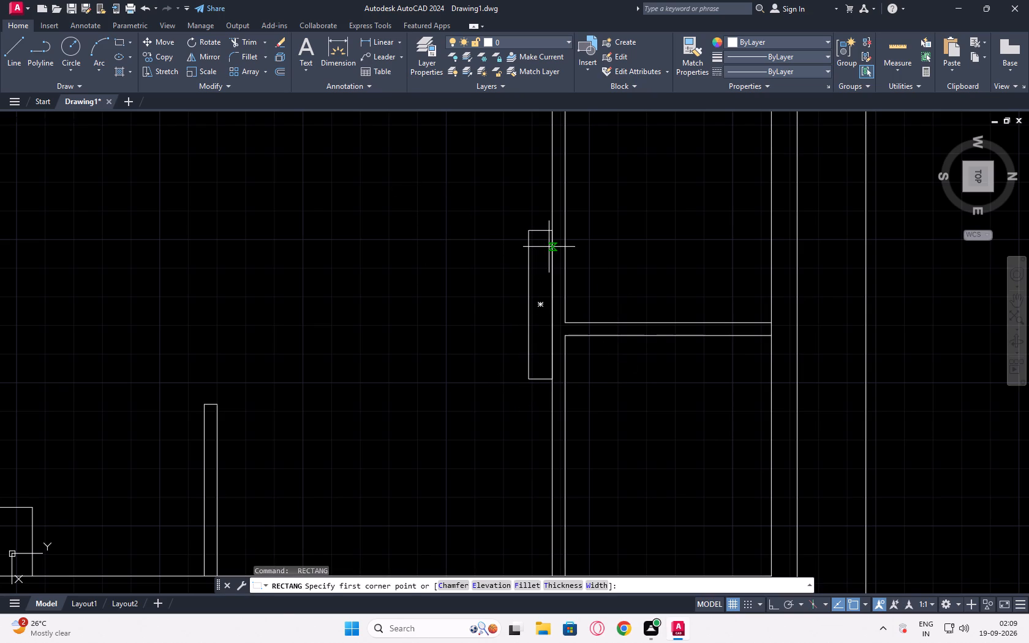
{"action": "left_click", "coordinate": [552, 246]}
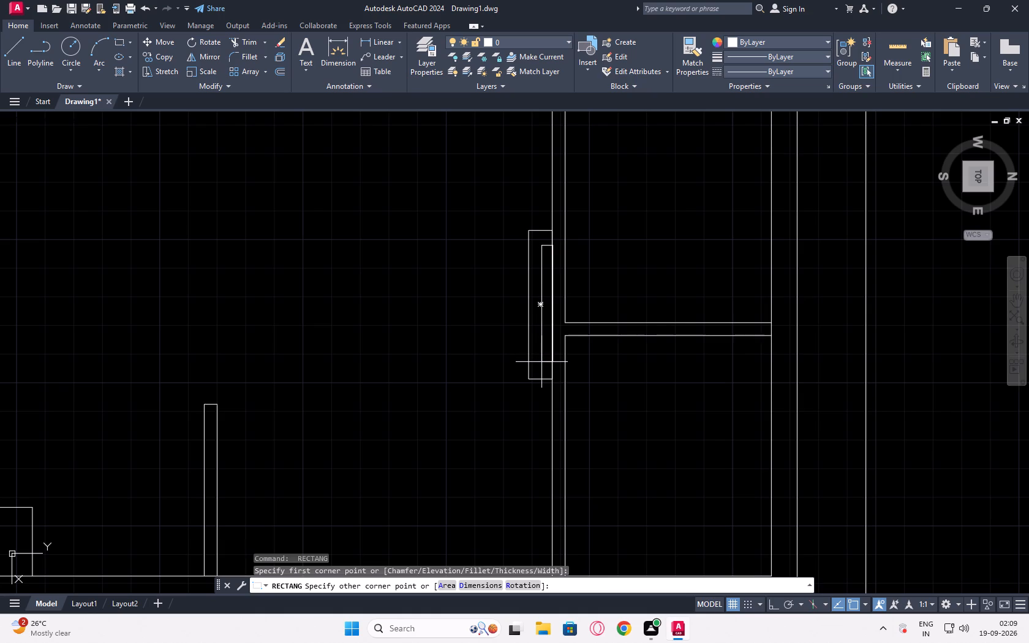
{"action": "left_click", "coordinate": [541, 362]}
{"action": "key", "text": "Escape"}
Examine the overall floor plan and the area around the two nested rectangles beside the northeast rooms.
{"action": "scroll", "coordinate": [430, 333], "scroll_direction": "down", "scroll_amount": 2}
{"action": "scroll", "coordinate": [433, 385], "scroll_direction": "up", "scroll_amount": 1}
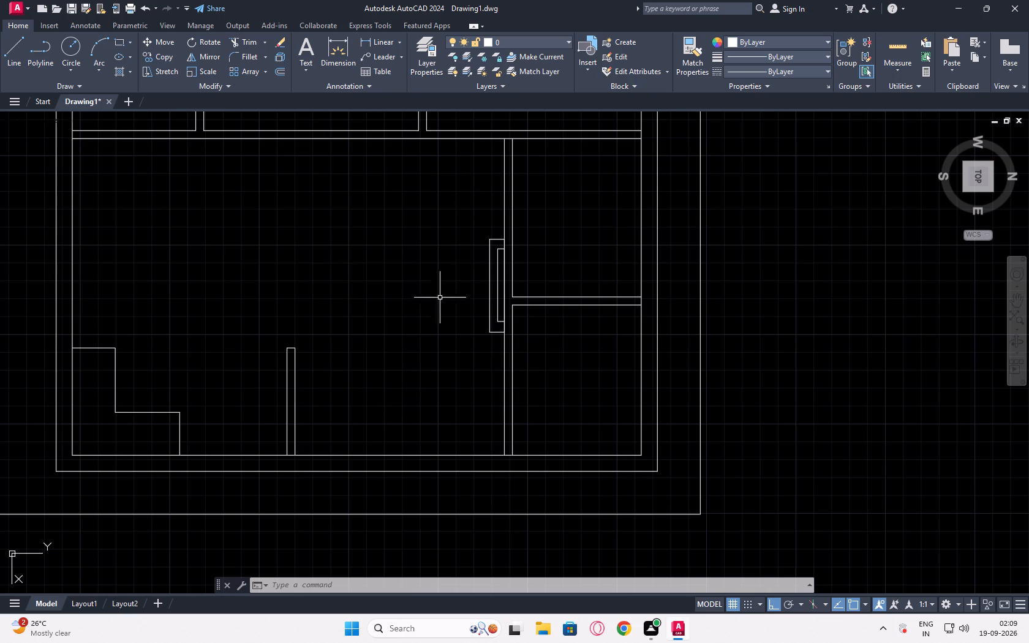
{"action": "scroll", "coordinate": [432, 333], "scroll_direction": "up", "scroll_amount": 2}
{"action": "scroll", "coordinate": [432, 334], "scroll_direction": "down", "scroll_amount": 3}
{"action": "key", "text": "Escape"}
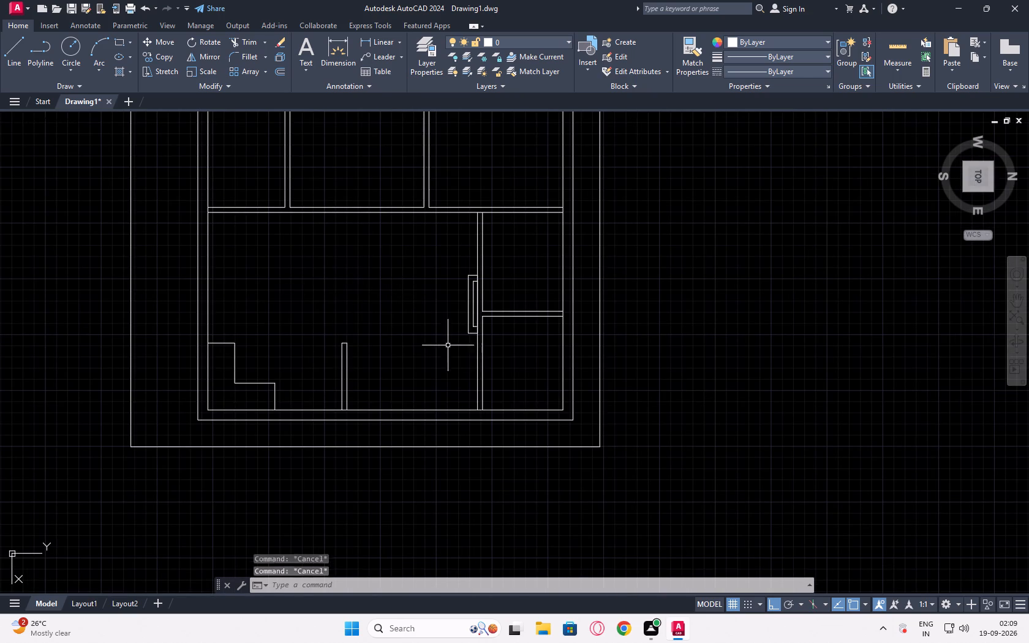
{"action": "scroll", "coordinate": [467, 329], "scroll_direction": "up", "scroll_amount": 1}
{"action": "middle_click_drag", "start_coordinate": [431, 317], "coordinate": [426, 331]}
{"action": "middle_click_drag", "start_coordinate": [418, 348], "coordinate": [412, 367]}
{"action": "middle_click", "coordinate": [411, 370]}
{"action": "middle_click", "coordinate": [411, 370]}
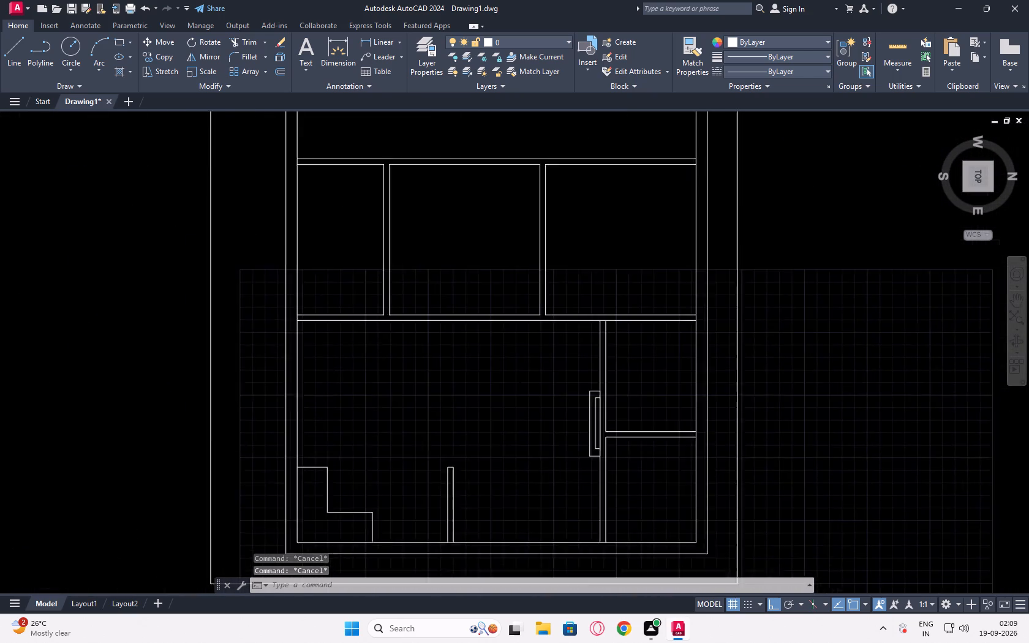
{"action": "middle_click", "coordinate": [594, 432]}
{"action": "middle_click_drag", "start_coordinate": [594, 432], "coordinate": [522, 391]}
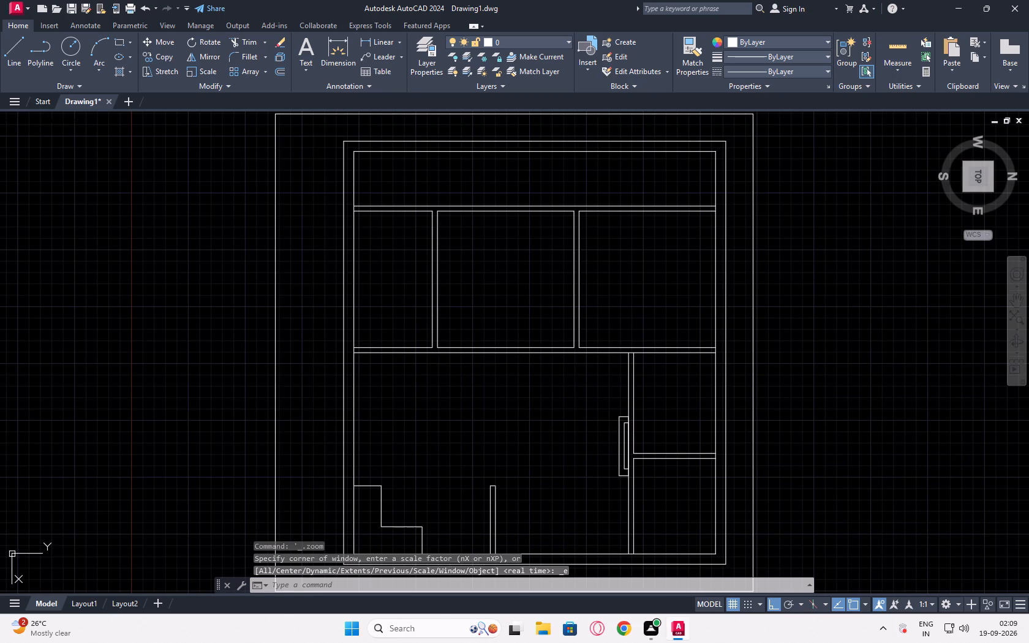
{"action": "middle_click_drag", "start_coordinate": [522, 391], "coordinate": [515, 388]}
{"action": "scroll", "coordinate": [515, 388], "scroll_direction": "up", "scroll_amount": 1}
{"action": "scroll", "coordinate": [612, 449], "scroll_direction": "down", "scroll_amount": 1}
{"action": "middle_click_drag", "start_coordinate": [598, 491], "coordinate": [571, 461]}
{"action": "middle_click_drag", "start_coordinate": [567, 457], "coordinate": [496, 402]}
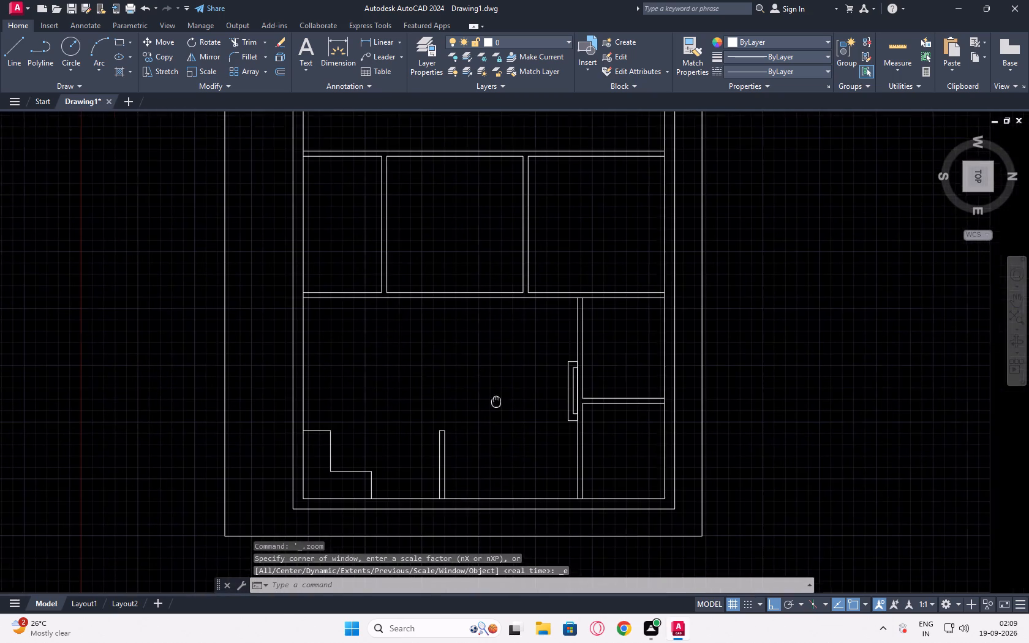
{"action": "scroll", "coordinate": [457, 427], "scroll_direction": "up", "scroll_amount": 1}
{"action": "scroll", "coordinate": [457, 427], "scroll_direction": "down", "scroll_amount": 1}
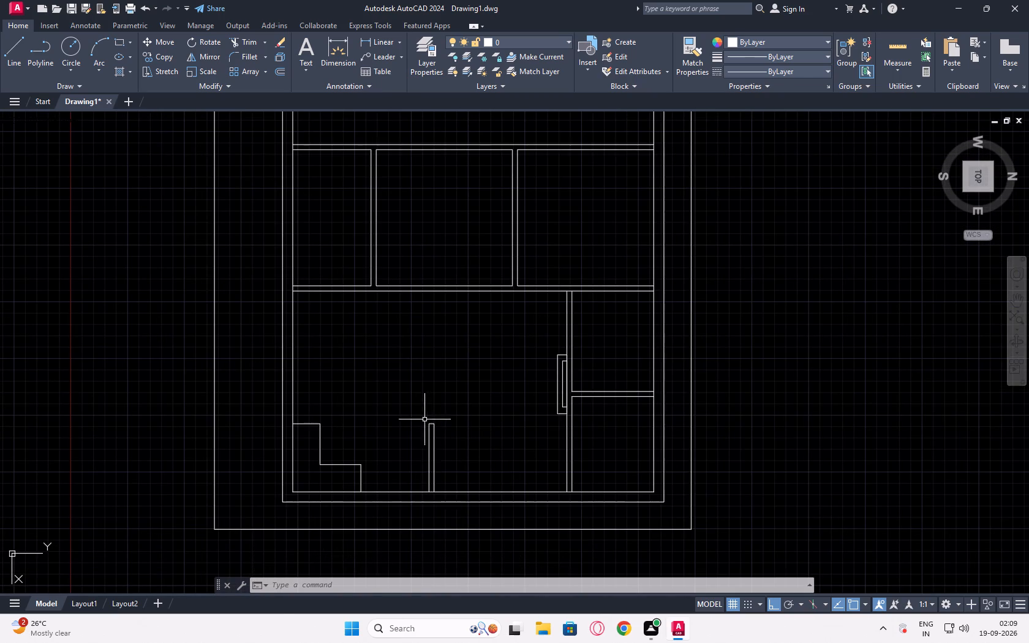
{"action": "scroll", "coordinate": [580, 454], "scroll_direction": "up", "scroll_amount": 1}
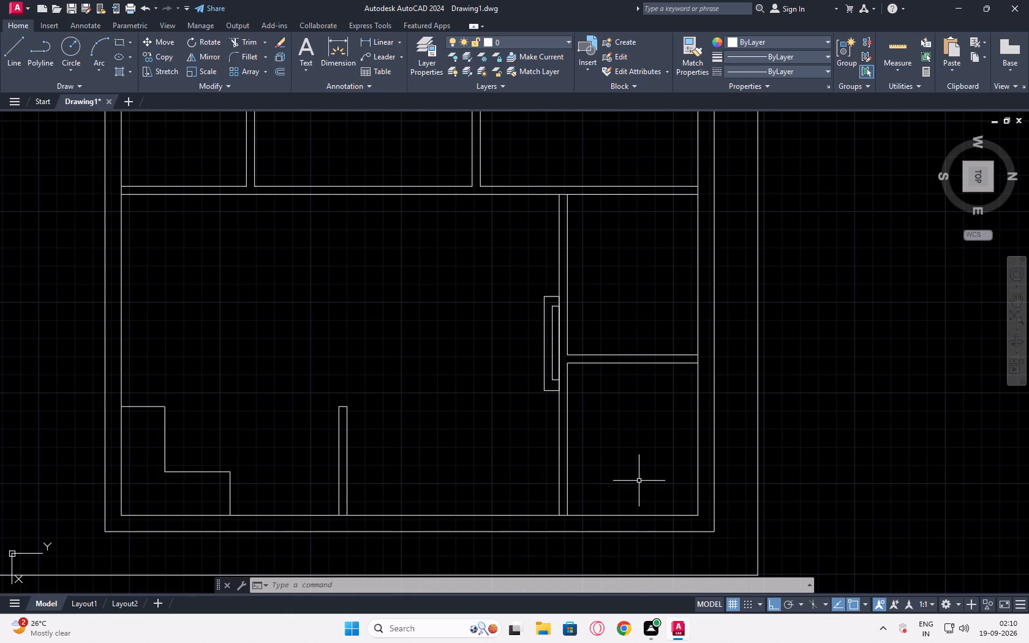
{"action": "scroll", "coordinate": [639, 481], "scroll_direction": "down", "scroll_amount": 1}
{"action": "scroll", "coordinate": [639, 481], "scroll_direction": "up", "scroll_amount": 1}
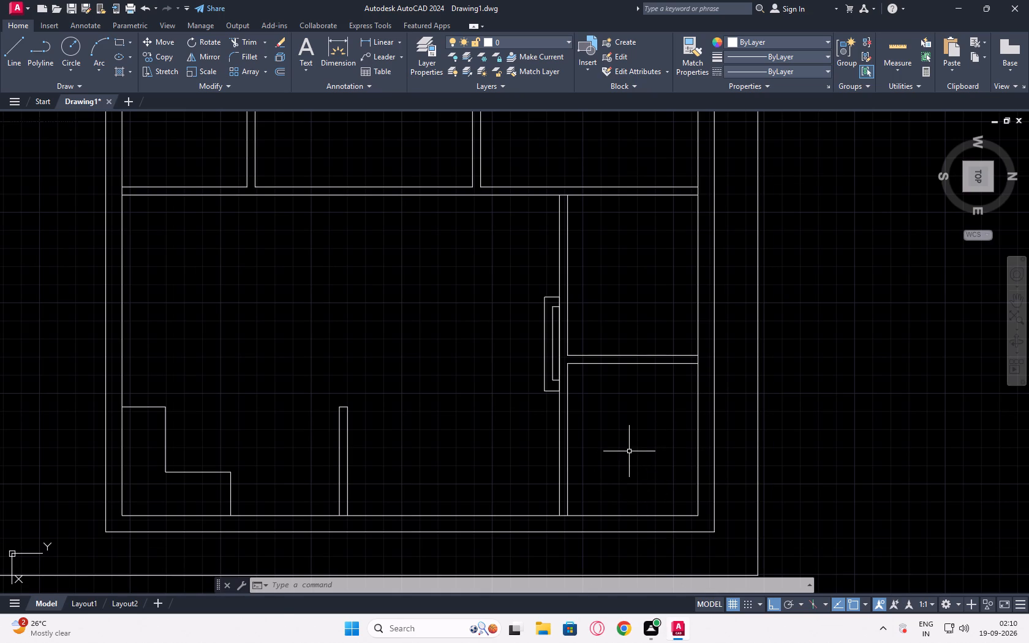
{"action": "scroll", "coordinate": [629, 451], "scroll_direction": "up", "scroll_amount": 1}
{"action": "middle_click_drag", "start_coordinate": [633, 453], "coordinate": [639, 492]}
{"action": "scroll", "coordinate": [639, 492], "scroll_direction": "down", "scroll_amount": 3}
{"action": "scroll", "coordinate": [639, 492], "scroll_direction": "up", "scroll_amount": 1}
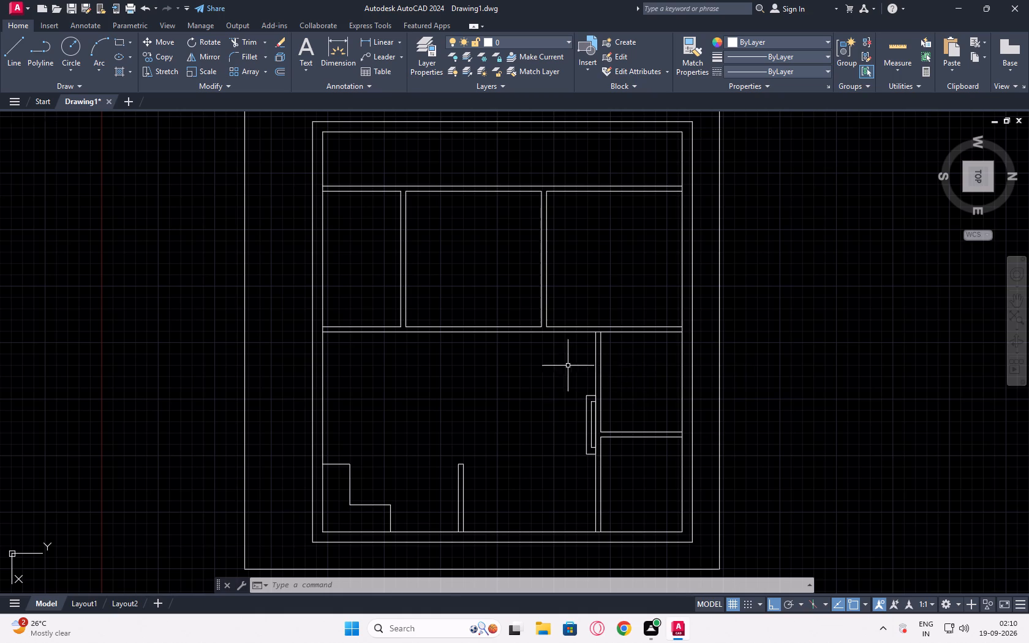
{"action": "scroll", "coordinate": [535, 431], "scroll_direction": "up", "scroll_amount": 1}
{"action": "scroll", "coordinate": [535, 431], "scroll_direction": "down", "scroll_amount": 1}
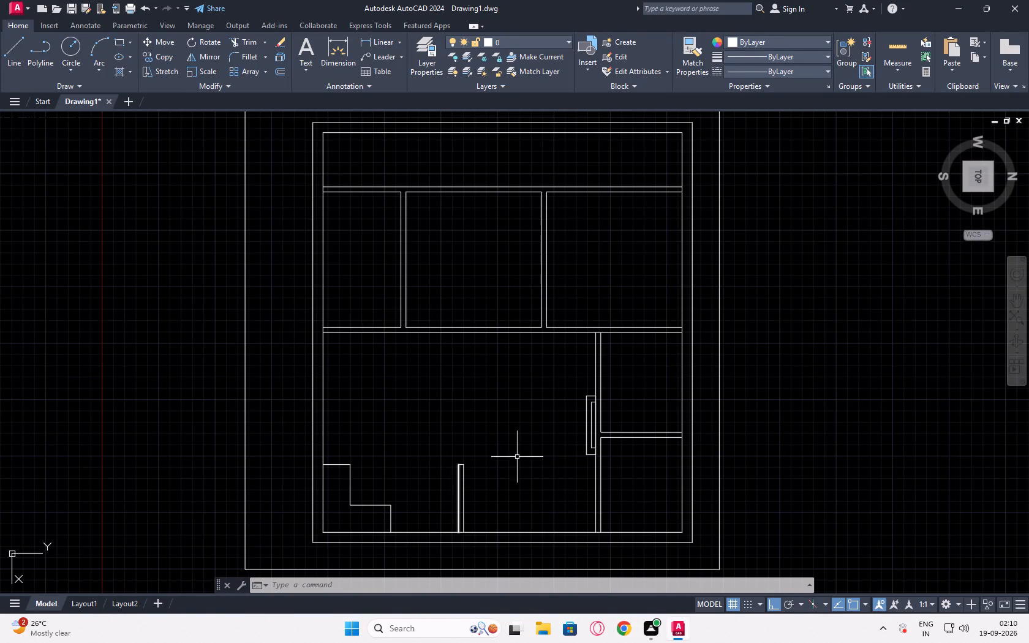
{"action": "scroll", "coordinate": [517, 470], "scroll_direction": "down", "scroll_amount": 1}
{"action": "scroll", "coordinate": [517, 470], "scroll_direction": "up", "scroll_amount": 2}
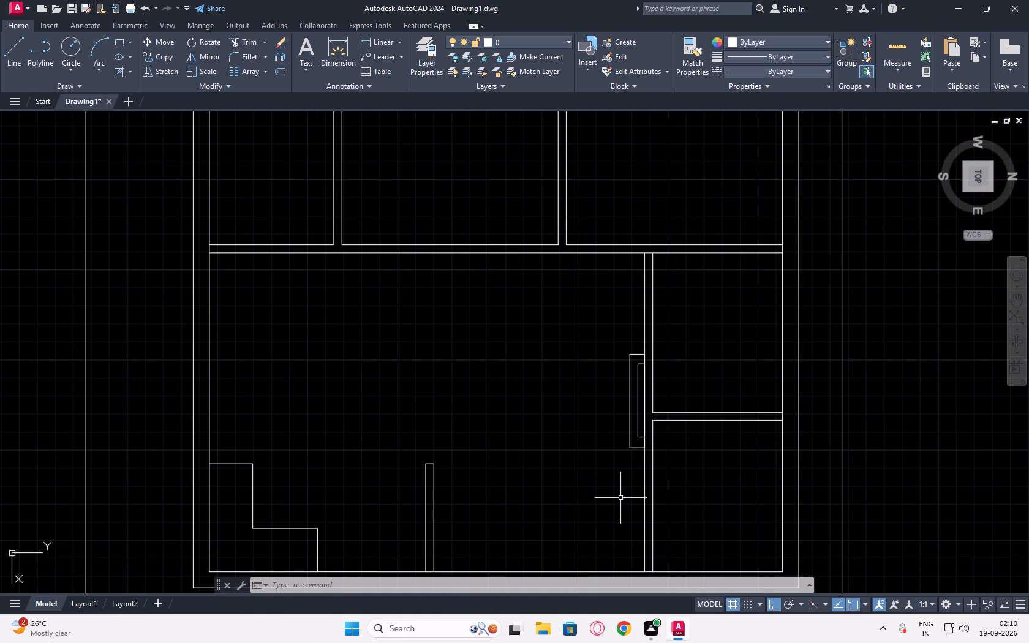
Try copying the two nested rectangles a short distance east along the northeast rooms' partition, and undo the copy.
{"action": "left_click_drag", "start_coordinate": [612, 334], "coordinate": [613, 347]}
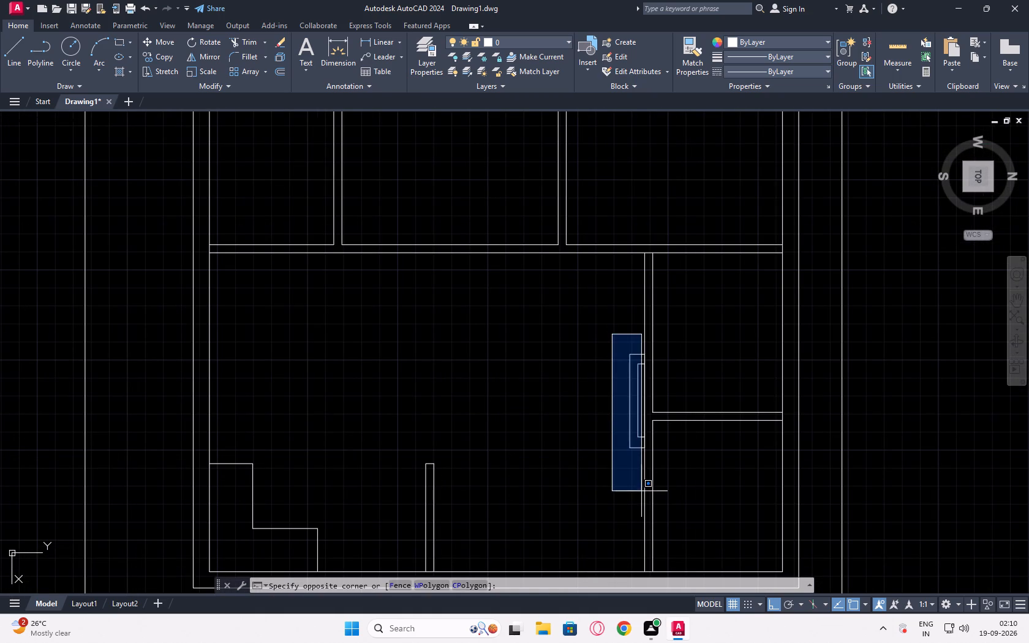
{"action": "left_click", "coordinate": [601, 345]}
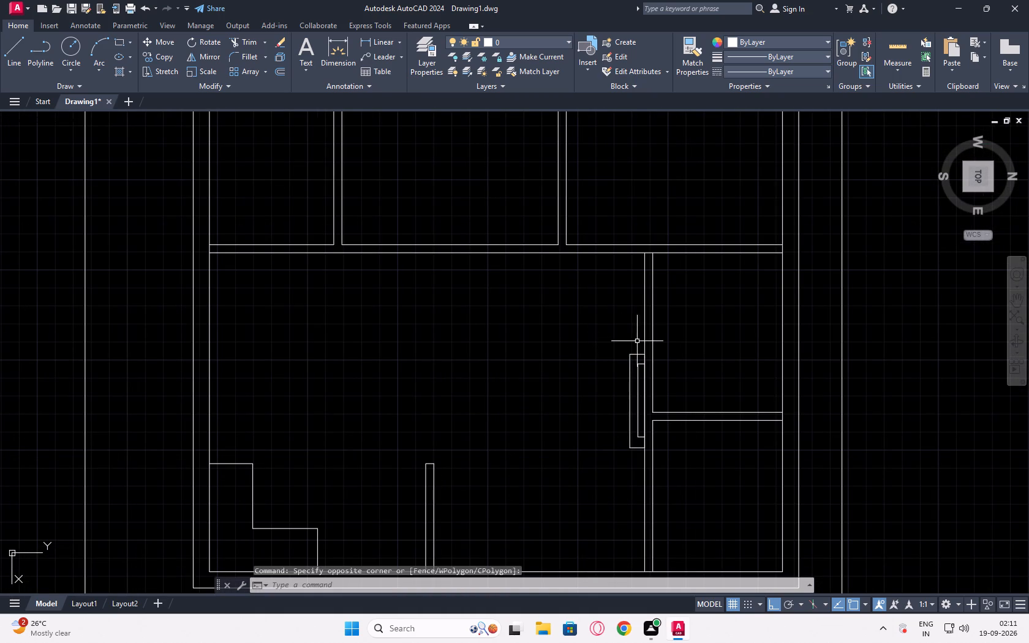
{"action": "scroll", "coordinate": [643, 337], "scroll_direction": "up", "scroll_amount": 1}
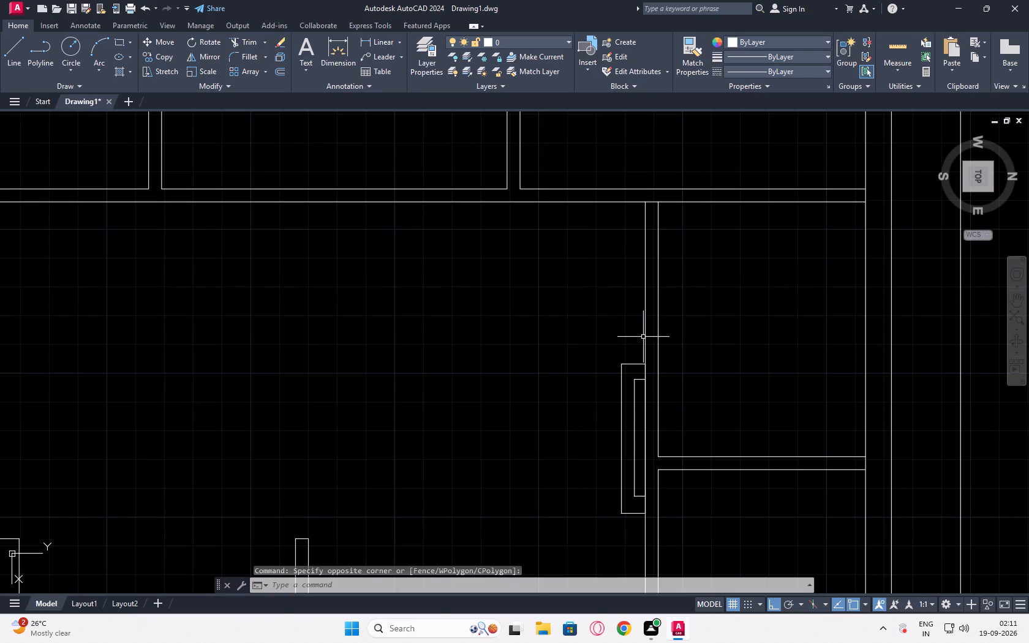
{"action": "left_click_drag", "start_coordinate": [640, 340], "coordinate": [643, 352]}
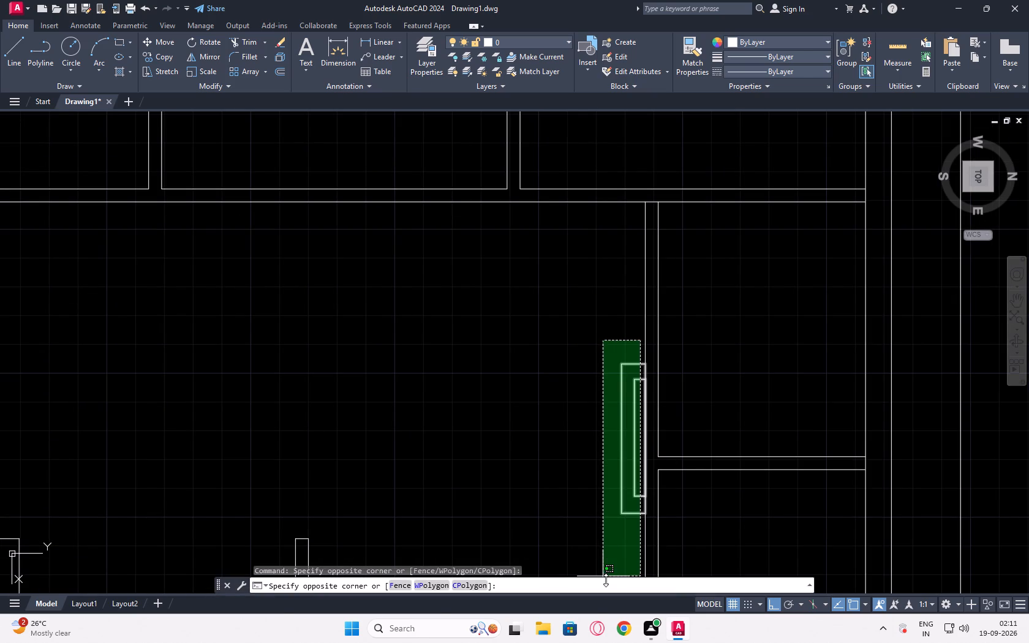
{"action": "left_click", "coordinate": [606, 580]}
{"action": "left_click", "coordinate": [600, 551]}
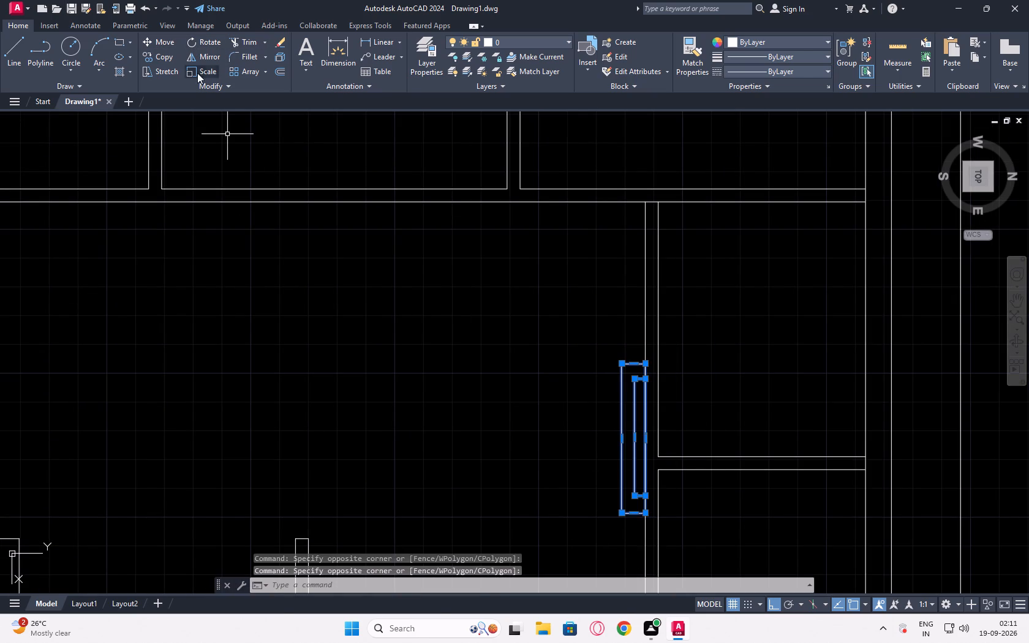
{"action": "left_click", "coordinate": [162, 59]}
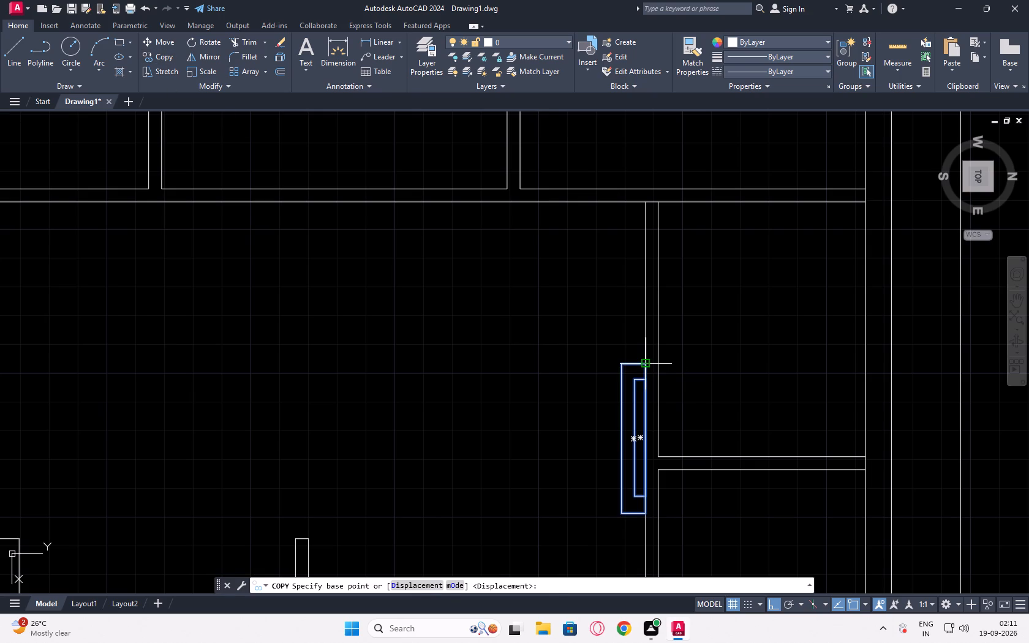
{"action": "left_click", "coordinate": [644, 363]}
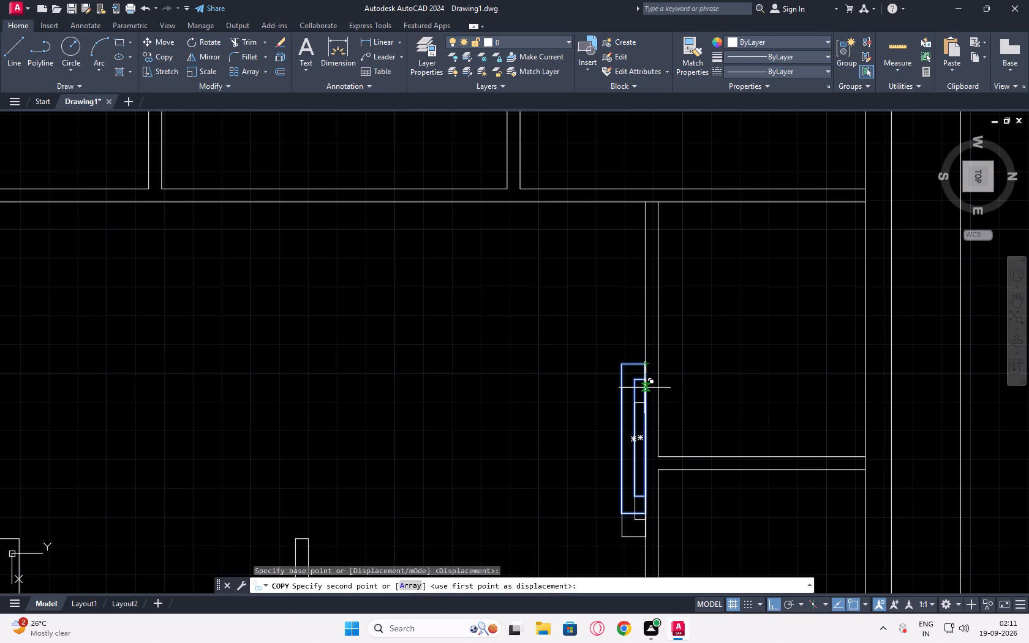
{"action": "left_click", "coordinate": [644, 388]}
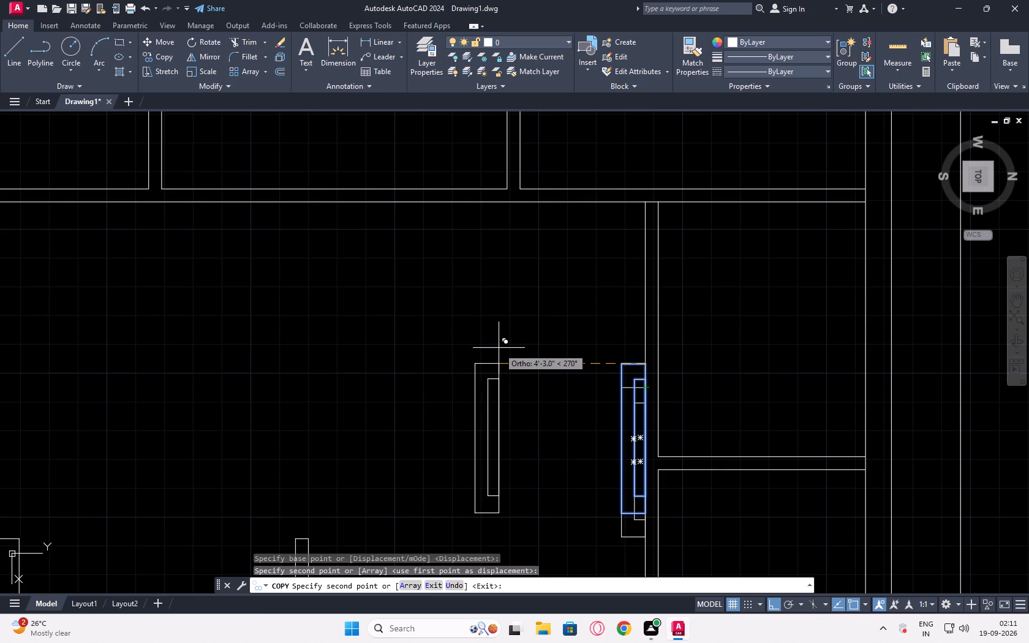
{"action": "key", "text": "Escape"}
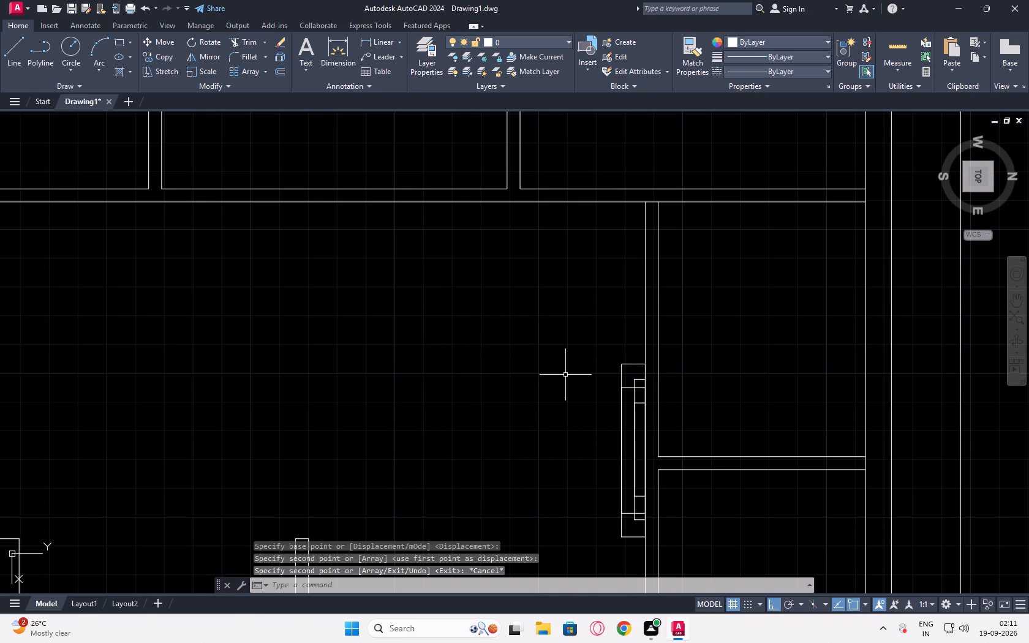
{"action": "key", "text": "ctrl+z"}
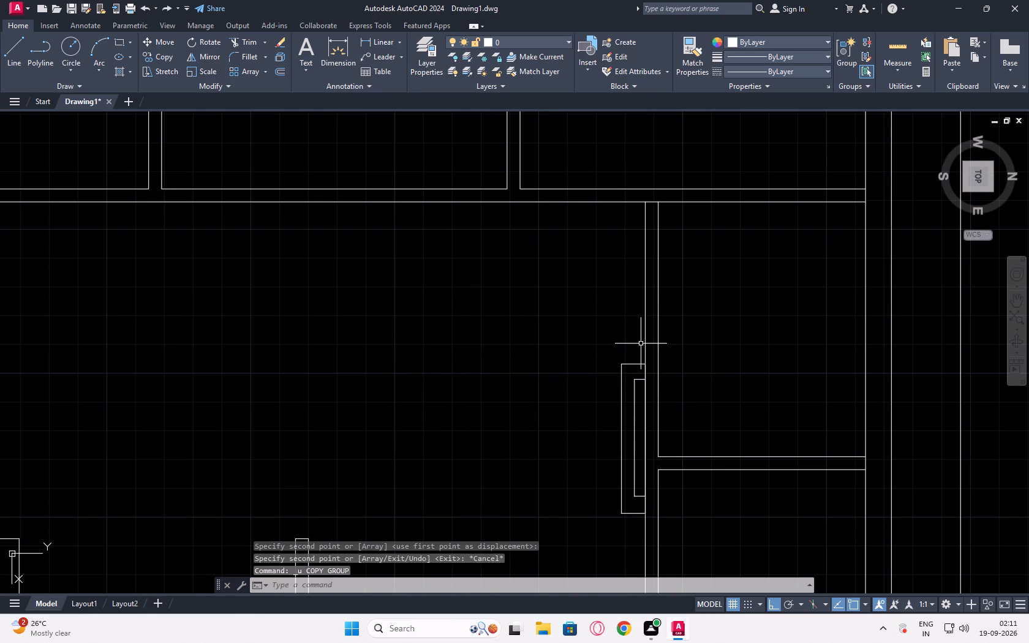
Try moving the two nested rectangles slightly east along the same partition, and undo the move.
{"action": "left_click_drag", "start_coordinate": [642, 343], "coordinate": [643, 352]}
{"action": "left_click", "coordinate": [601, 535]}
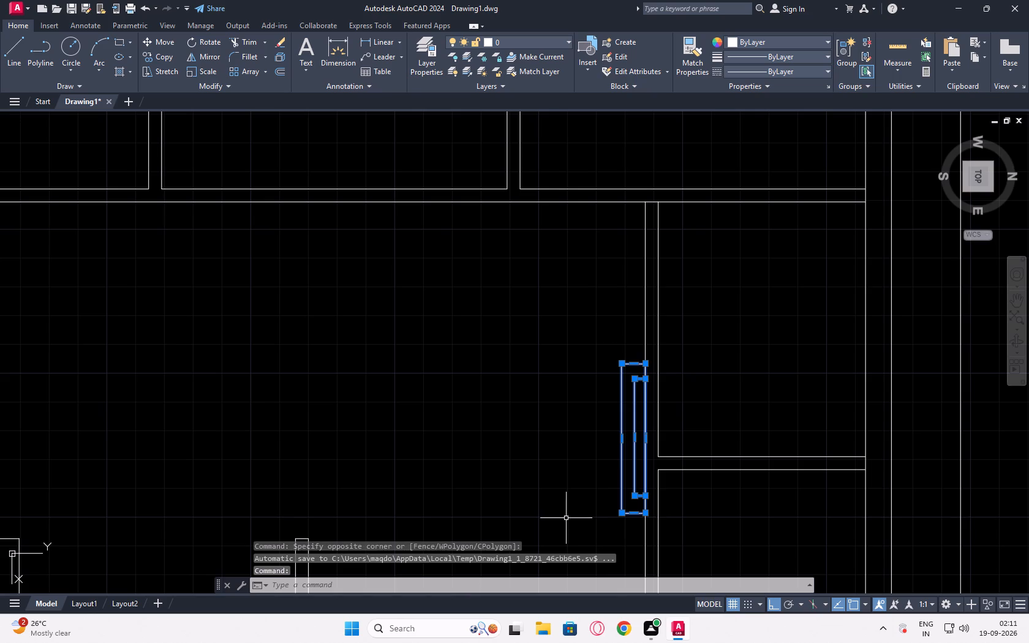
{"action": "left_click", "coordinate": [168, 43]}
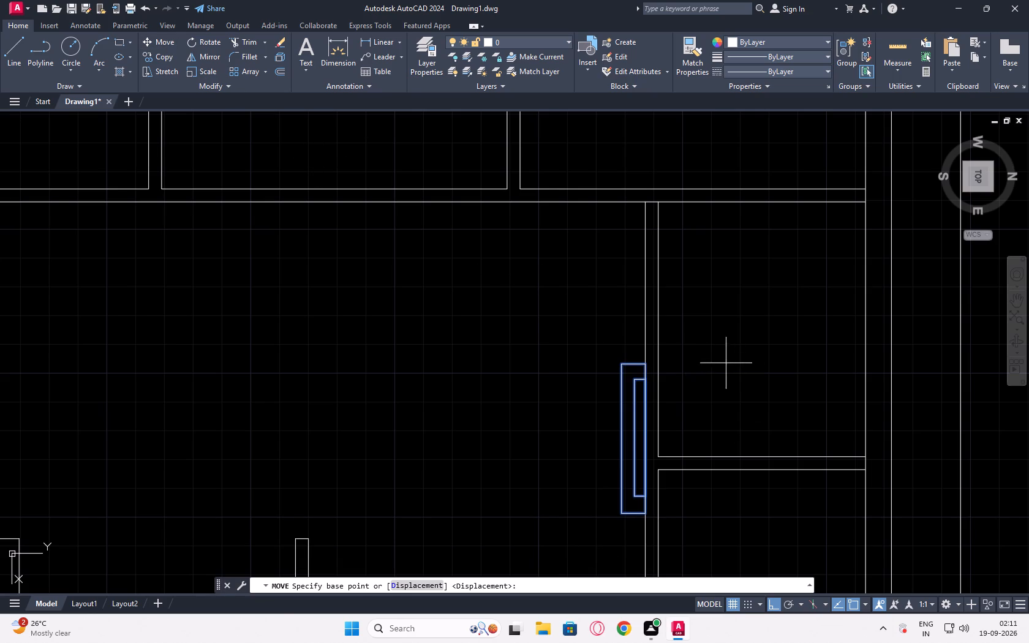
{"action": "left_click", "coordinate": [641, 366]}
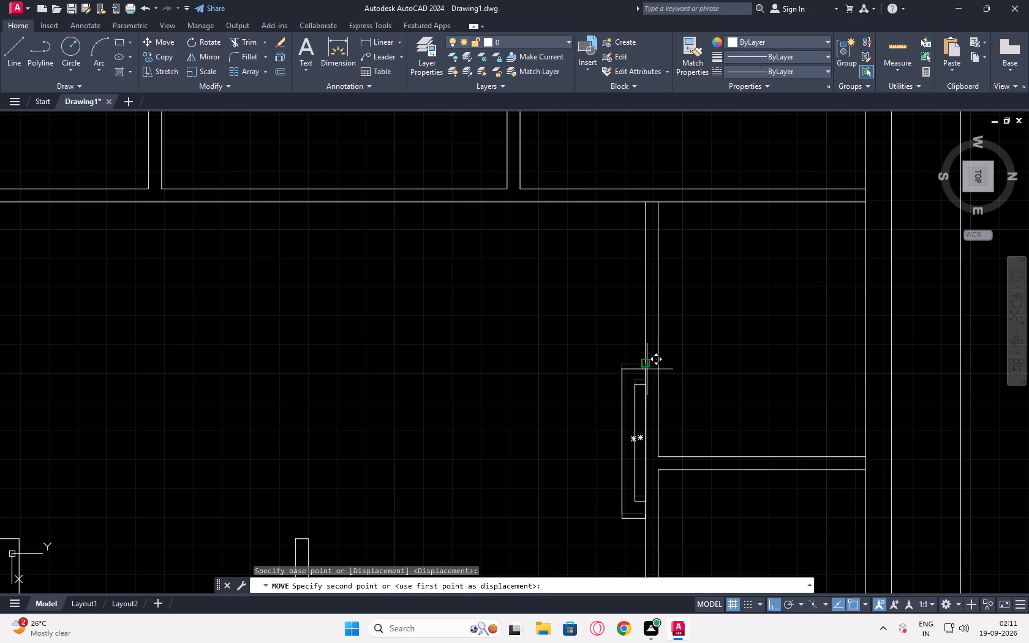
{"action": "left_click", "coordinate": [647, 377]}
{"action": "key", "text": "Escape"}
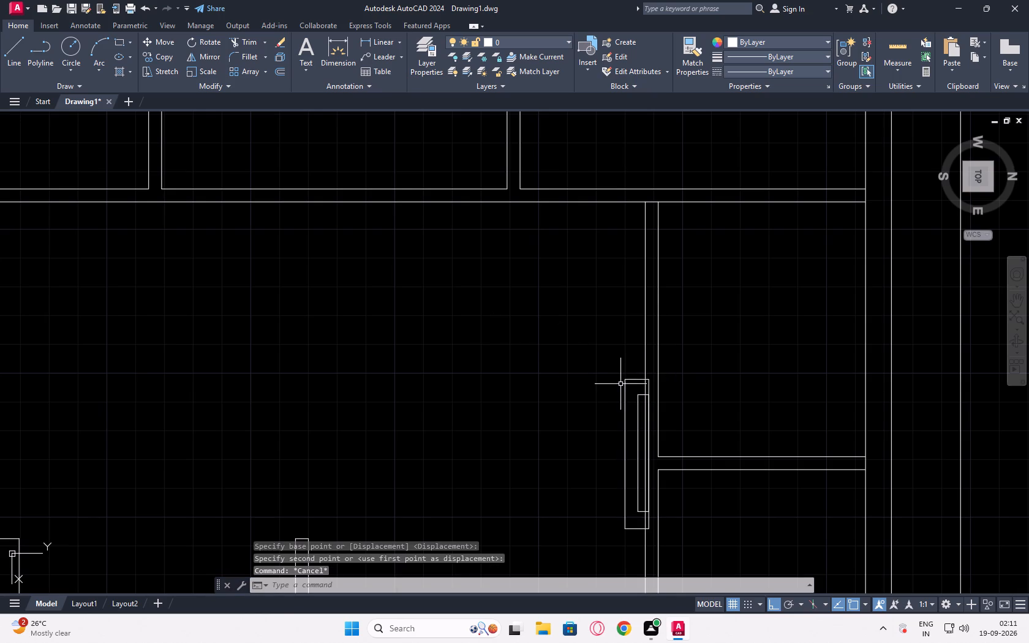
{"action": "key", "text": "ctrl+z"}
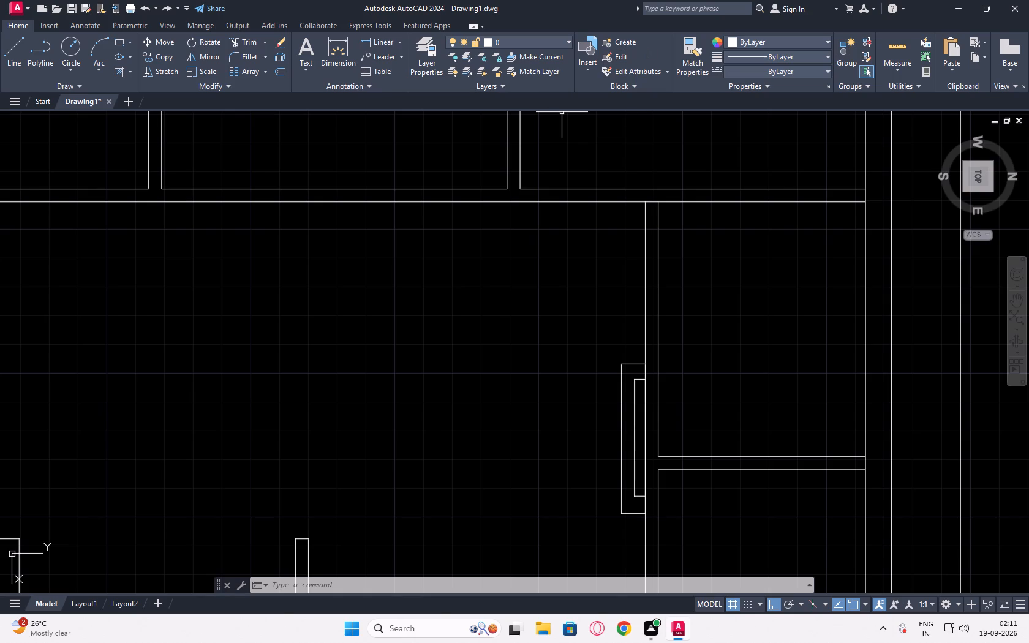
Examine the overall floor plan, the large eastern room with the nested rectangles, and the row of three rooms.
{"action": "scroll", "coordinate": [516, 288], "scroll_direction": "down", "scroll_amount": 2}
{"action": "scroll", "coordinate": [511, 318], "scroll_direction": "up", "scroll_amount": 1}
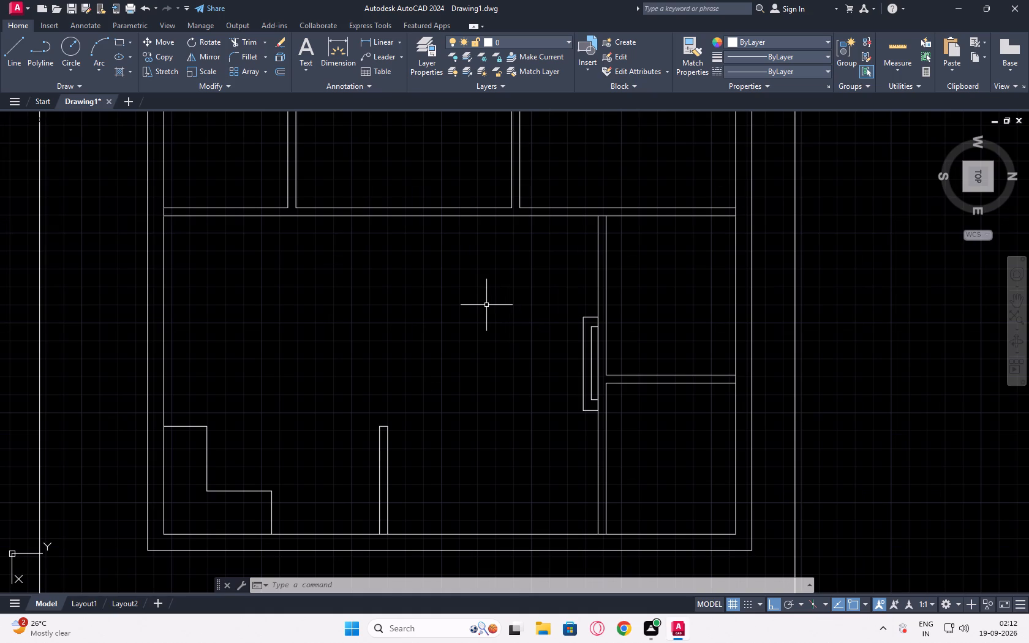
{"action": "scroll", "coordinate": [518, 237], "scroll_direction": "up", "scroll_amount": 2}
{"action": "scroll", "coordinate": [518, 237], "scroll_direction": "down", "scroll_amount": 3}
{"action": "middle_click_drag", "start_coordinate": [507, 355], "coordinate": [516, 322]}
{"action": "middle_click", "coordinate": [516, 322]}
{"action": "middle_click", "coordinate": [516, 322]}
{"action": "middle_click", "coordinate": [516, 322]}
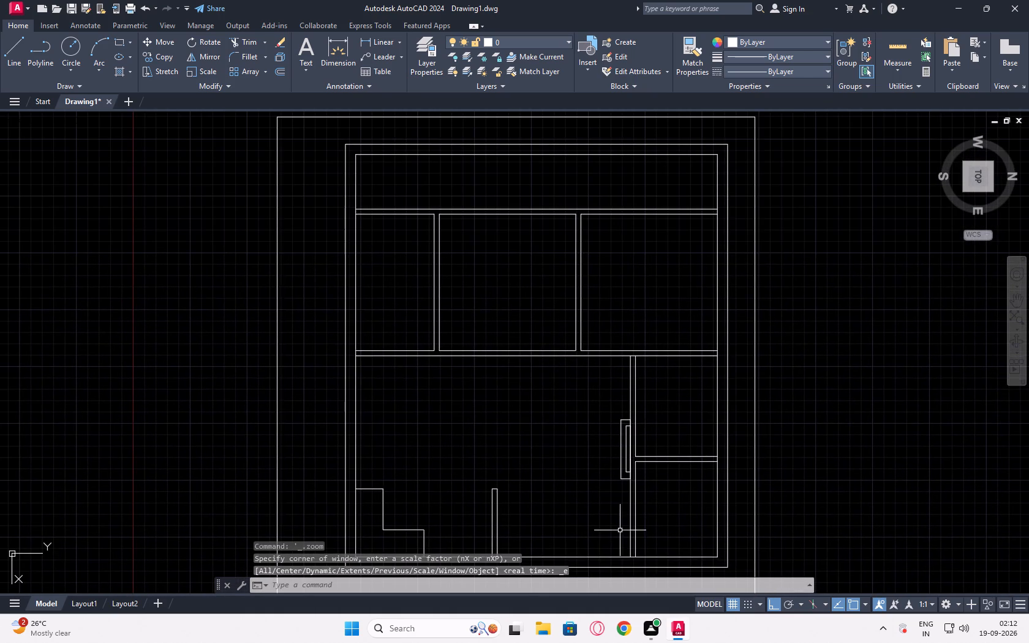
{"action": "scroll", "coordinate": [593, 508], "scroll_direction": "up", "scroll_amount": 3}
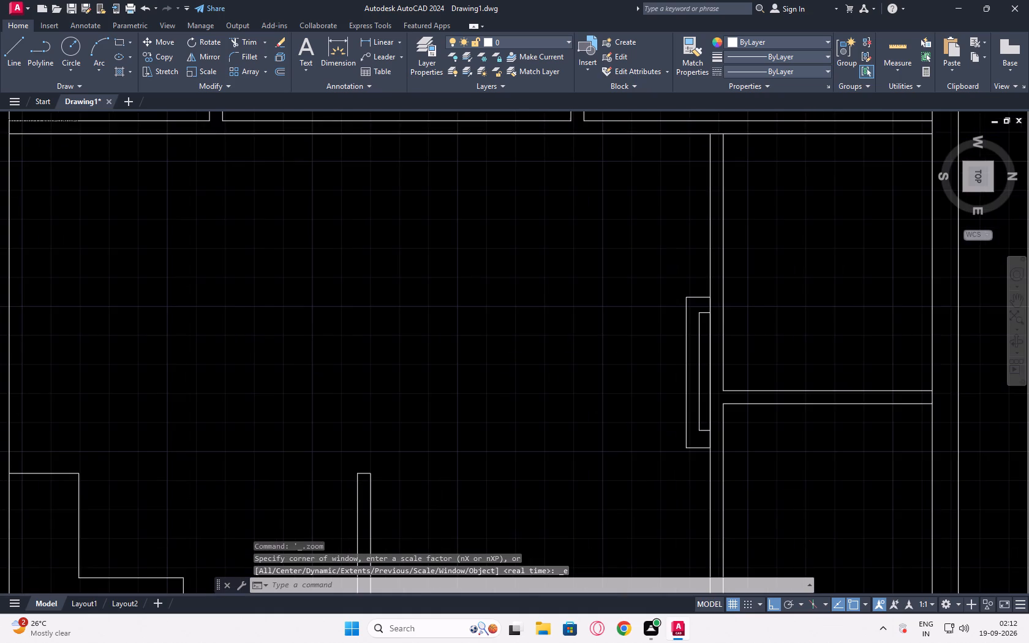
{"action": "scroll", "coordinate": [557, 484], "scroll_direction": "down", "scroll_amount": 3}
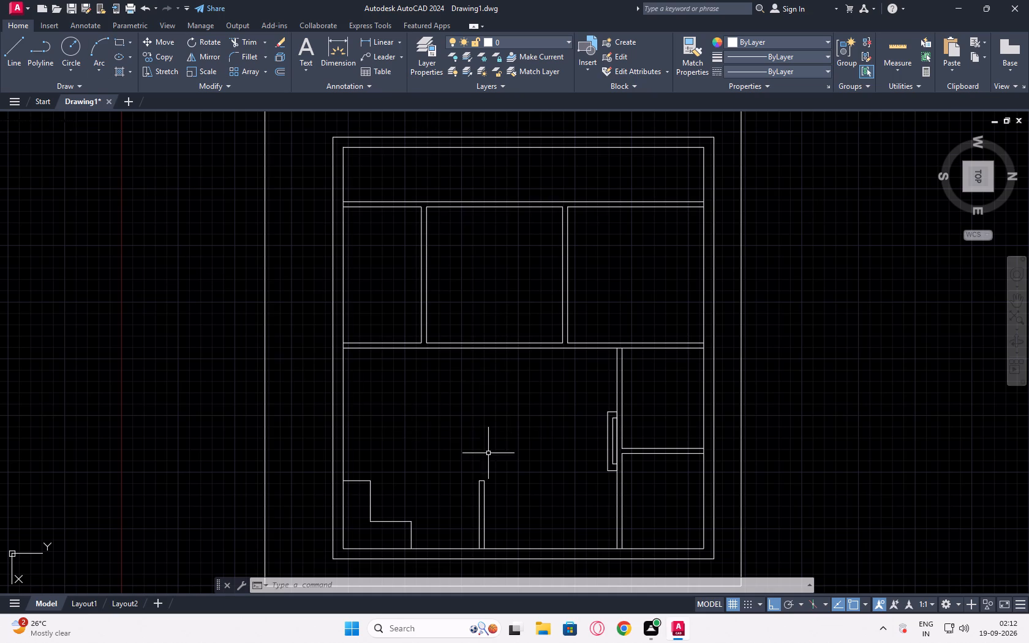
{"action": "middle_click_drag", "start_coordinate": [489, 454], "coordinate": [435, 380]}
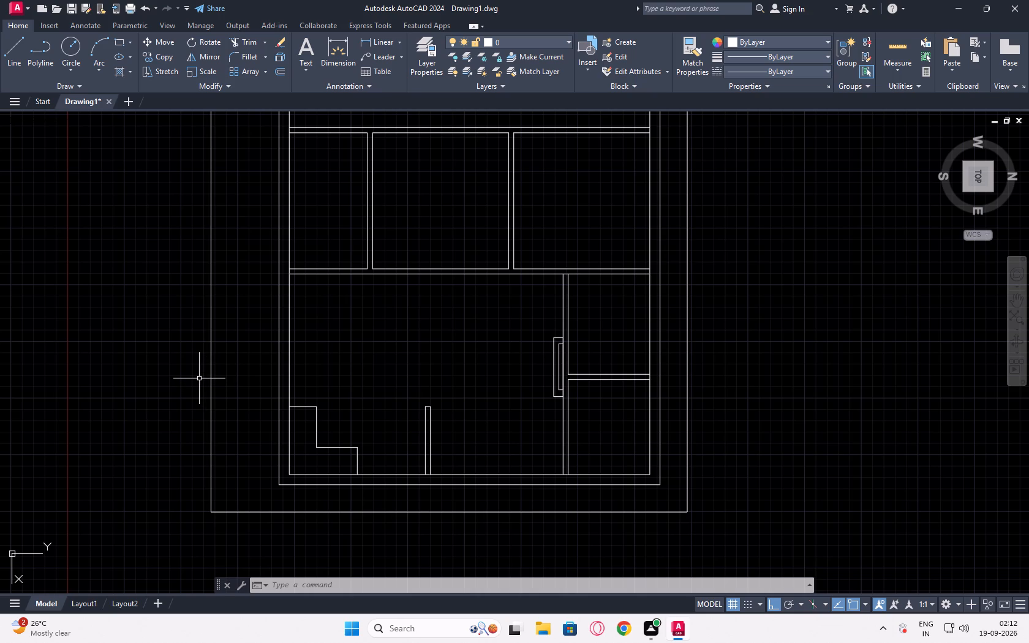
{"action": "scroll", "coordinate": [478, 410], "scroll_direction": "up", "scroll_amount": 1}
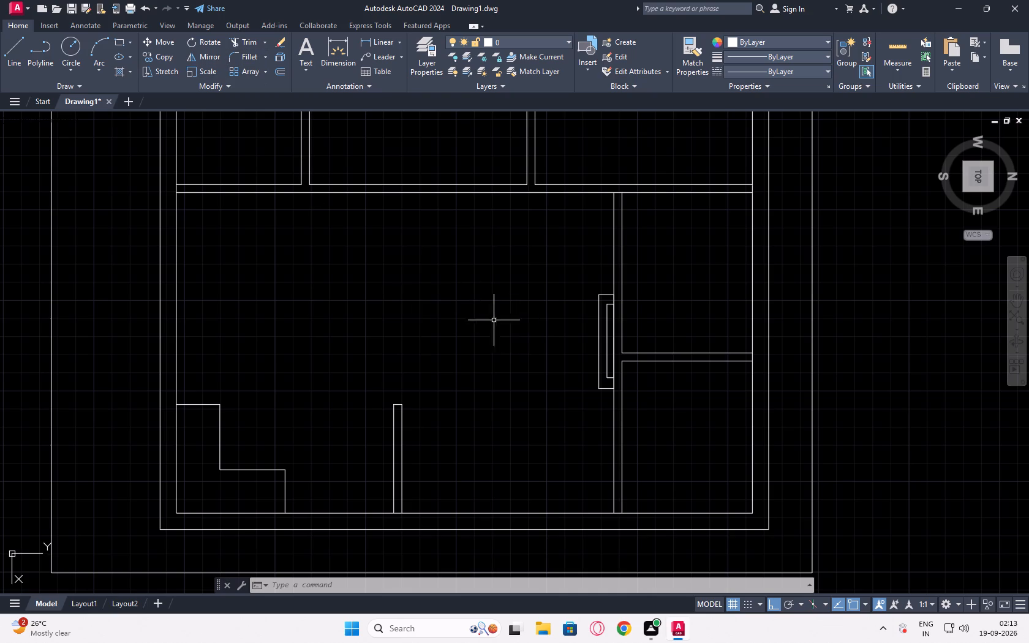
{"action": "scroll", "coordinate": [491, 318], "scroll_direction": "down", "scroll_amount": 2}
{"action": "middle_click_drag", "start_coordinate": [491, 318], "coordinate": [461, 361]}
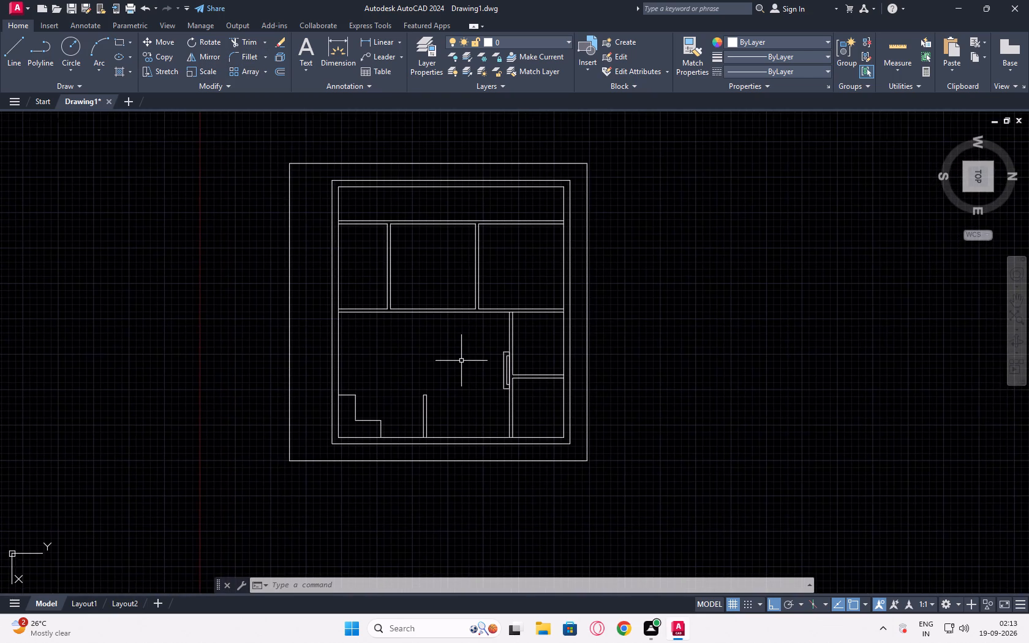
{"action": "scroll", "coordinate": [461, 361], "scroll_direction": "up", "scroll_amount": 1}
{"action": "middle_click_drag", "start_coordinate": [461, 361], "coordinate": [435, 370]}
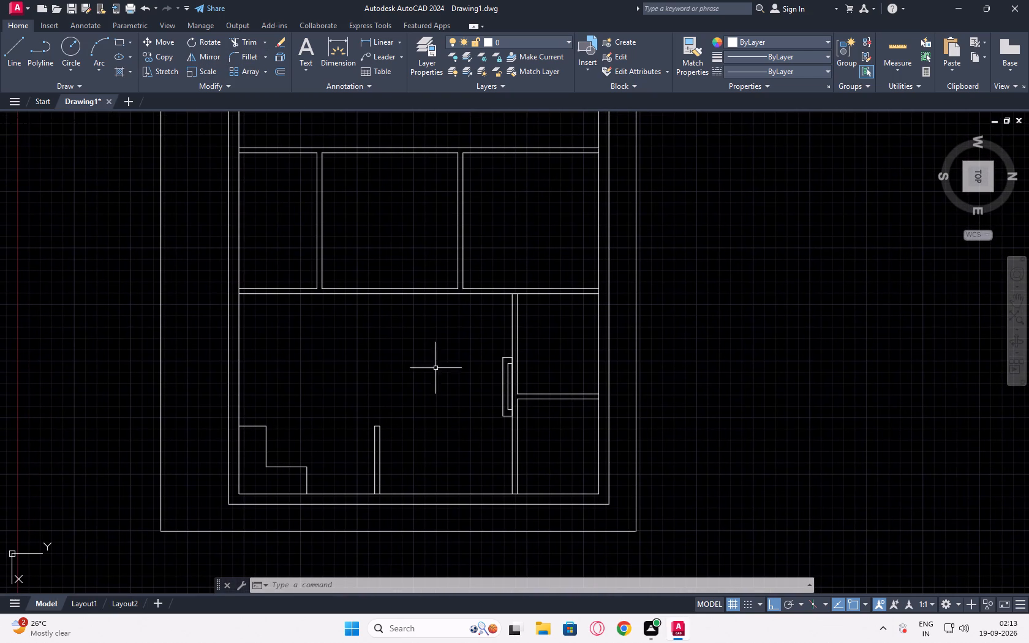
{"action": "scroll", "coordinate": [271, 223], "scroll_direction": "up", "scroll_amount": 2}
{"action": "middle_click_drag", "start_coordinate": [273, 225], "coordinate": [230, 324]}
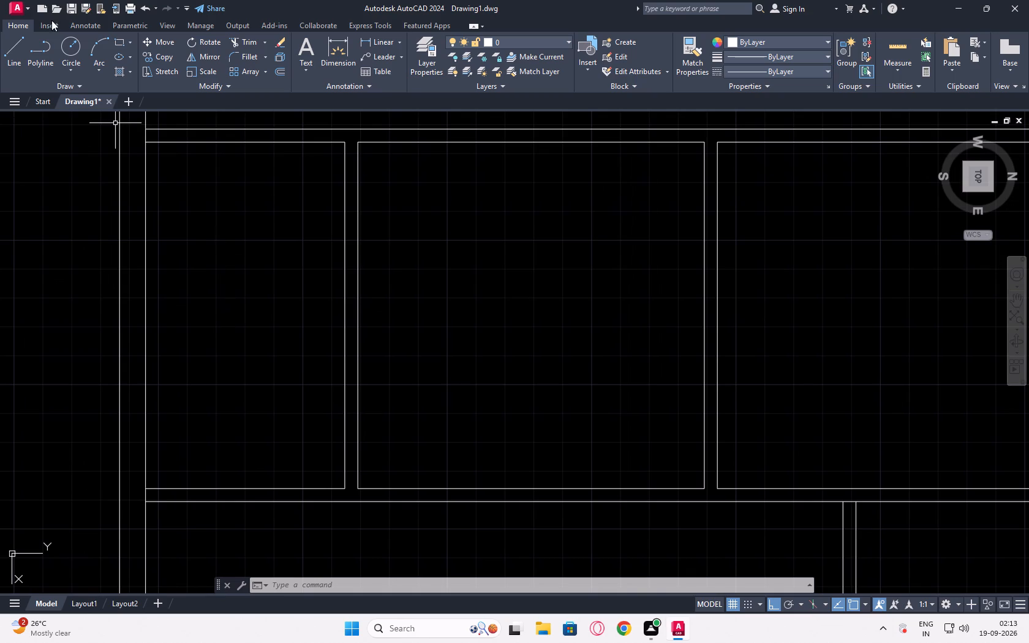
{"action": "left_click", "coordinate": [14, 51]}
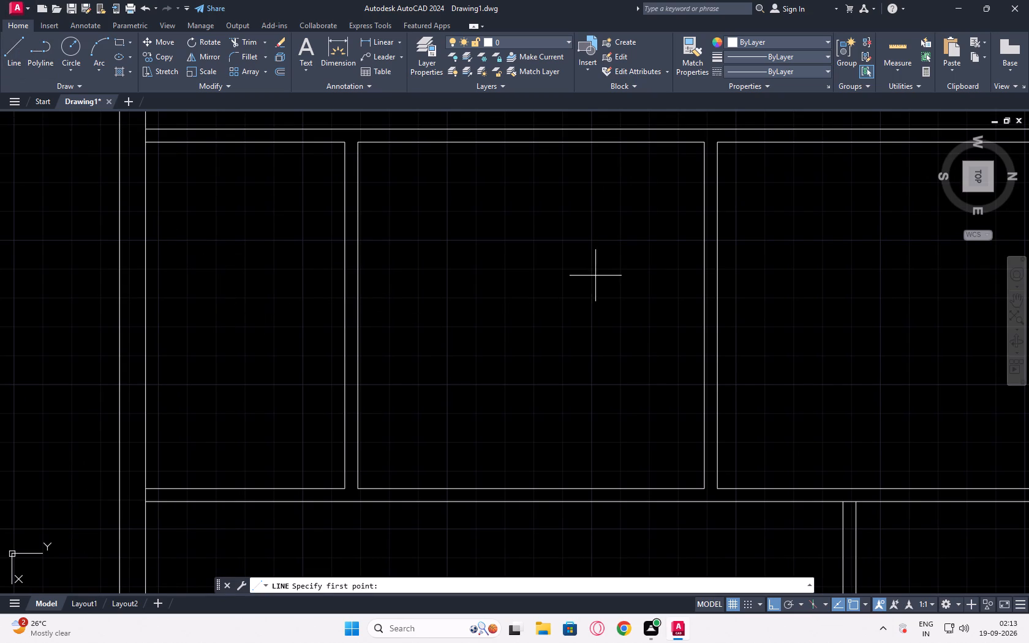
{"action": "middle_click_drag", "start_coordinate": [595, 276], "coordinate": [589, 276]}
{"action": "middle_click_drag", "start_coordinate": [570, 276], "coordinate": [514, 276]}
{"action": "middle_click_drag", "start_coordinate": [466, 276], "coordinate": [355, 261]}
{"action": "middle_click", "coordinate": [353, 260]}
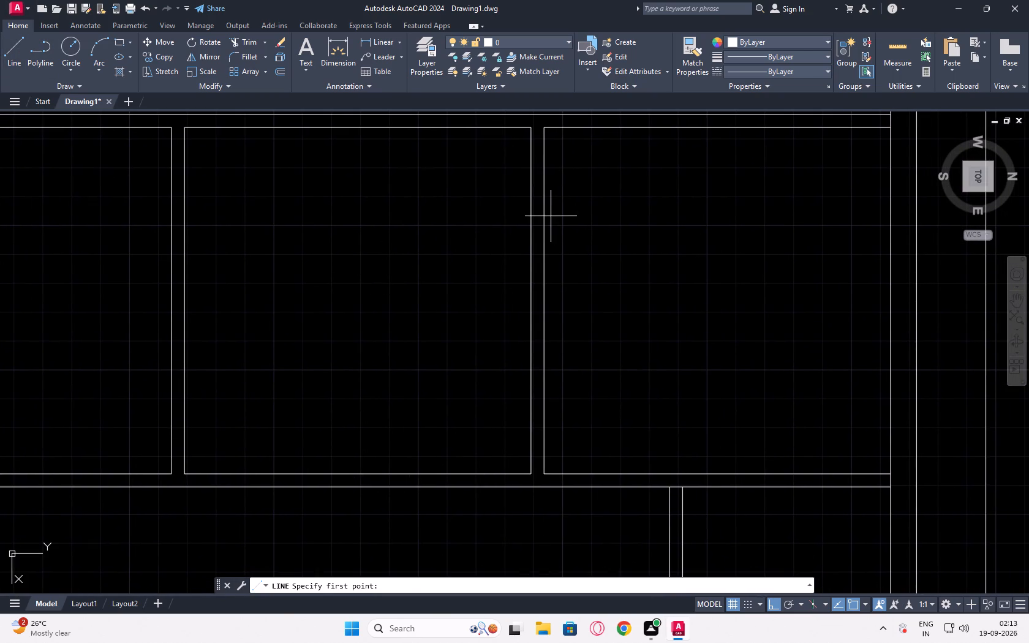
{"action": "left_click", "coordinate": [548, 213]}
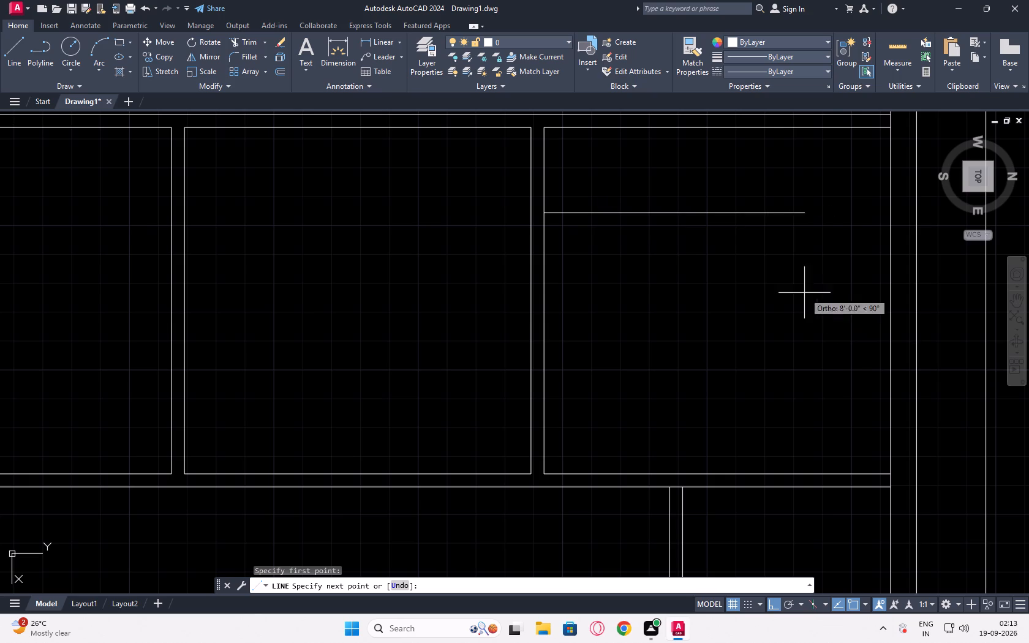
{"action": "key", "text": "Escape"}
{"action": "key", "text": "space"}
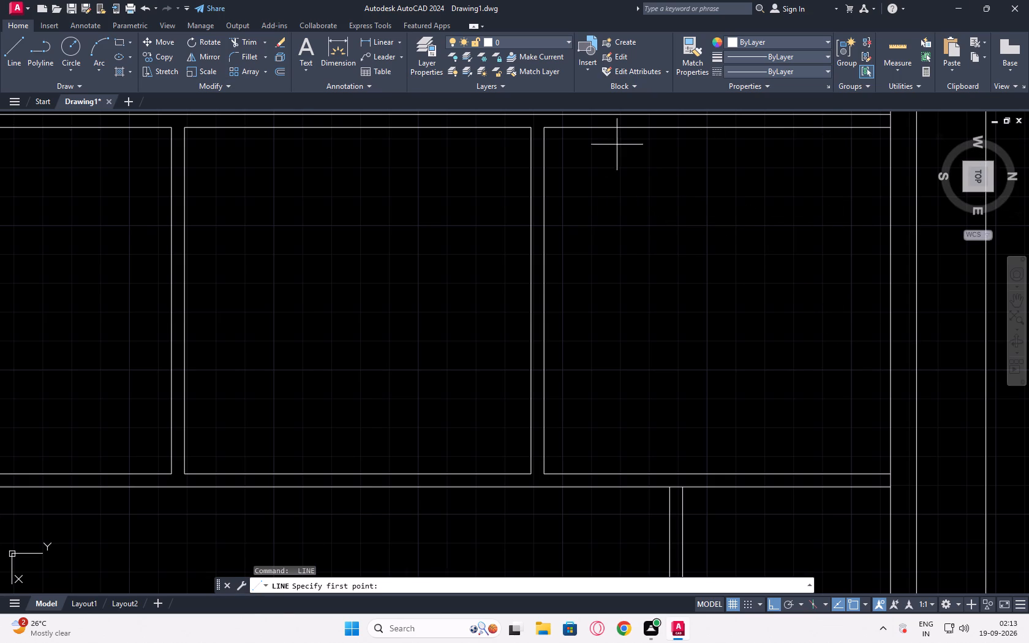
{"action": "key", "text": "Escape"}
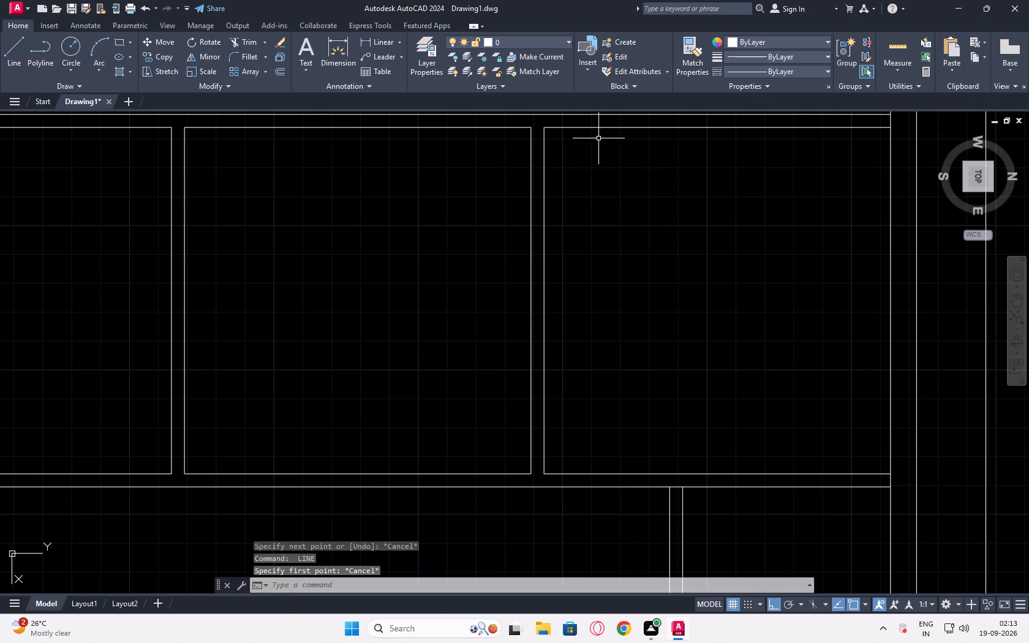
Offset the west wall line of the northernmost room in the three-room row 1' into the room.
{"action": "left_click", "coordinate": [586, 128]}
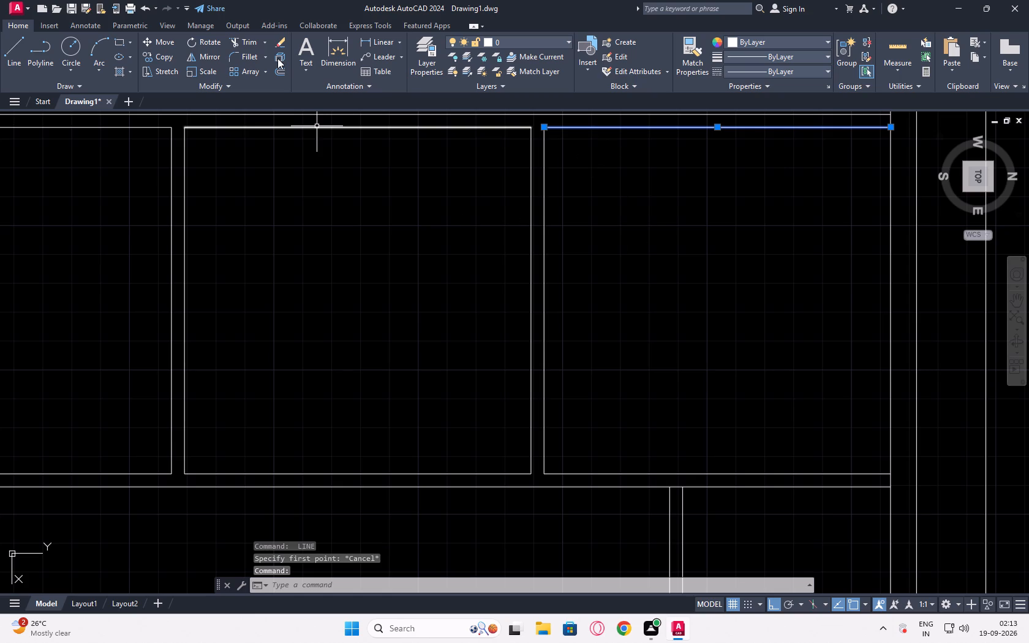
{"action": "left_click_drag", "start_coordinate": [277, 66], "coordinate": [279, 74]}
{"action": "left_click_drag", "start_coordinate": [595, 124], "coordinate": [595, 131]}
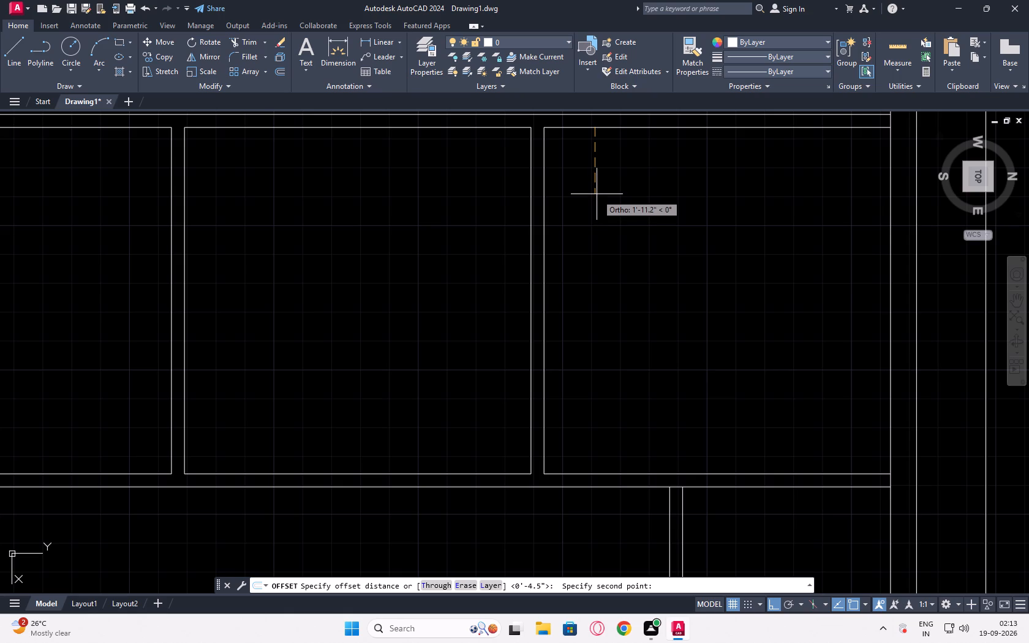
{"action": "type", "text": "1'"}
{"action": "key", "text": "Return"}
{"action": "left_click", "coordinate": [643, 235]}
{"action": "key", "text": "Escape"}
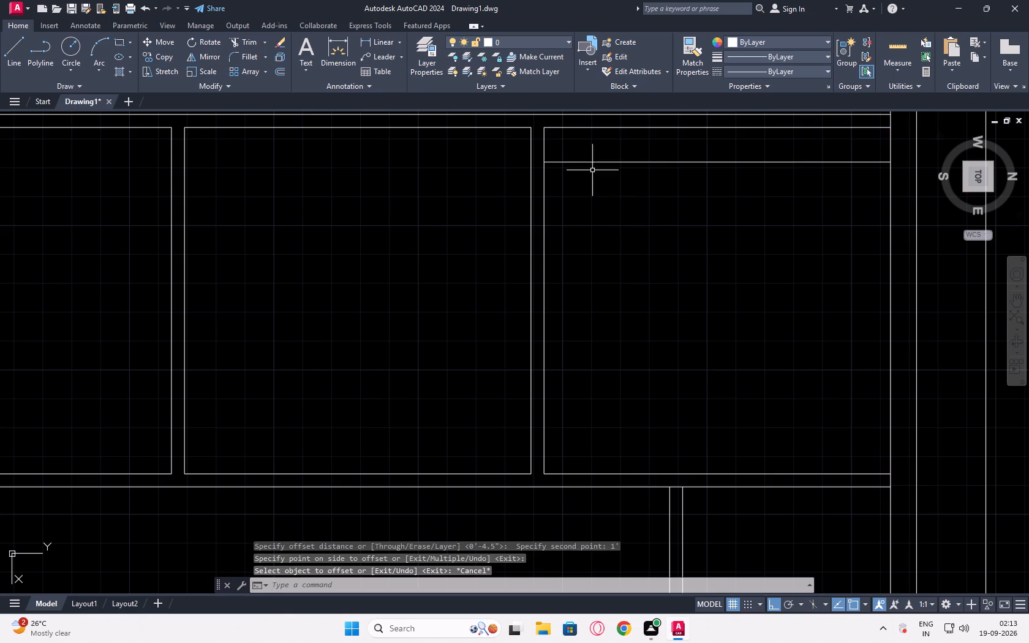
Draw a 2' by 6' rectangular outline with lines against the northernmost room's south partition, starting from the 1' offset line.
{"action": "left_click", "coordinate": [15, 49]}
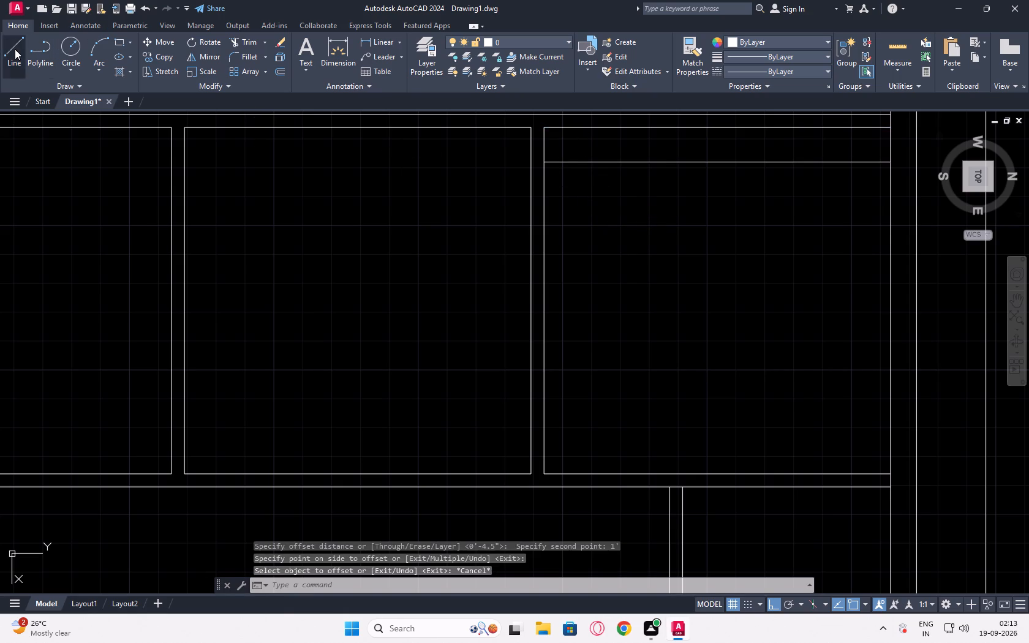
{"action": "left_click", "coordinate": [541, 159]}
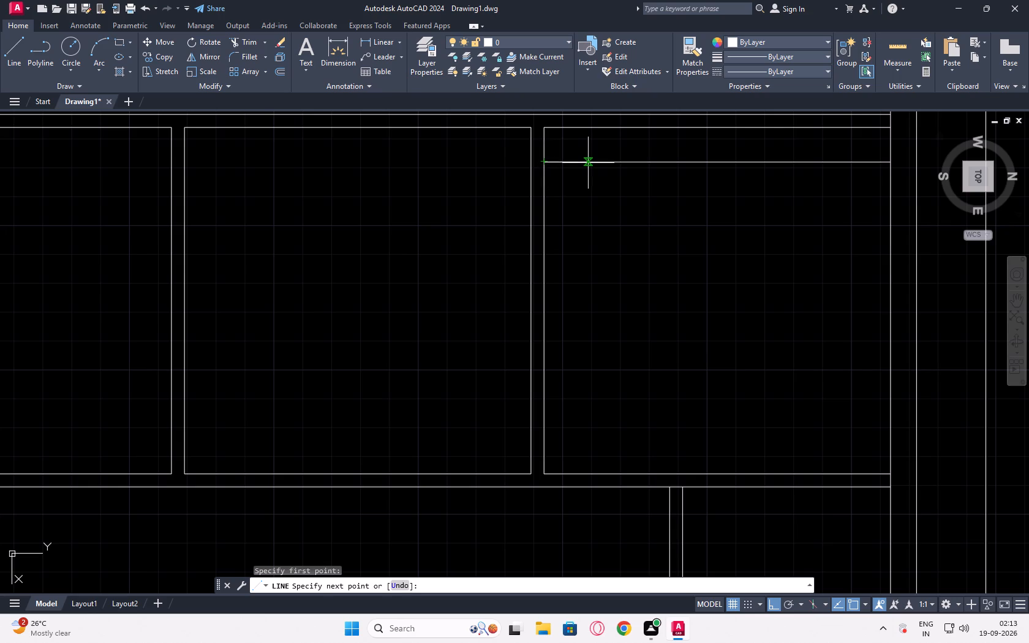
{"action": "type", "text": "2'"}
{"action": "key", "text": "Return"}
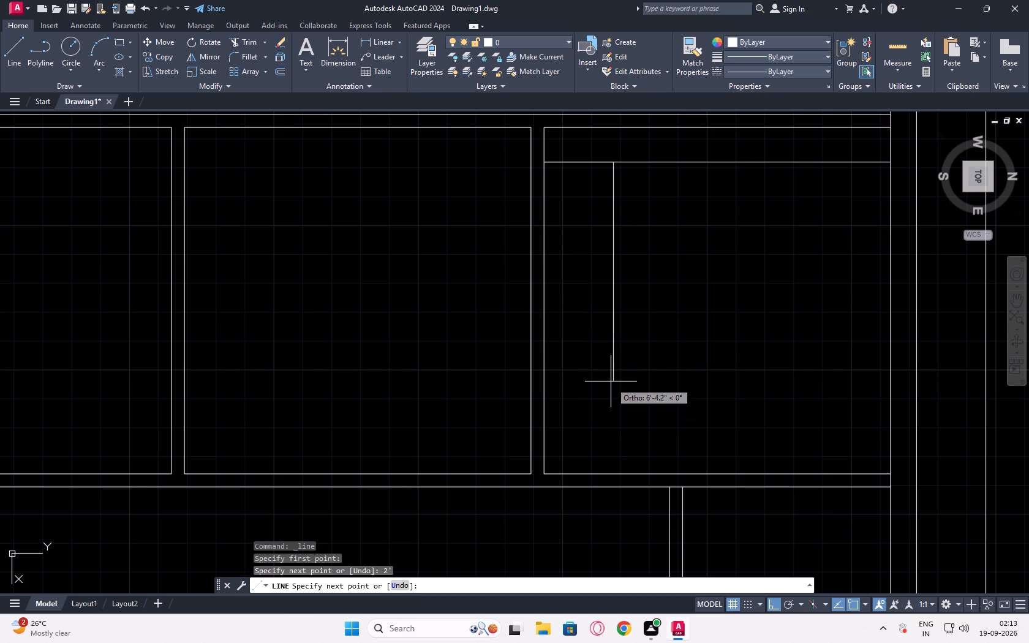
{"action": "type", "text": "6'"}
{"action": "key", "text": "Return"}
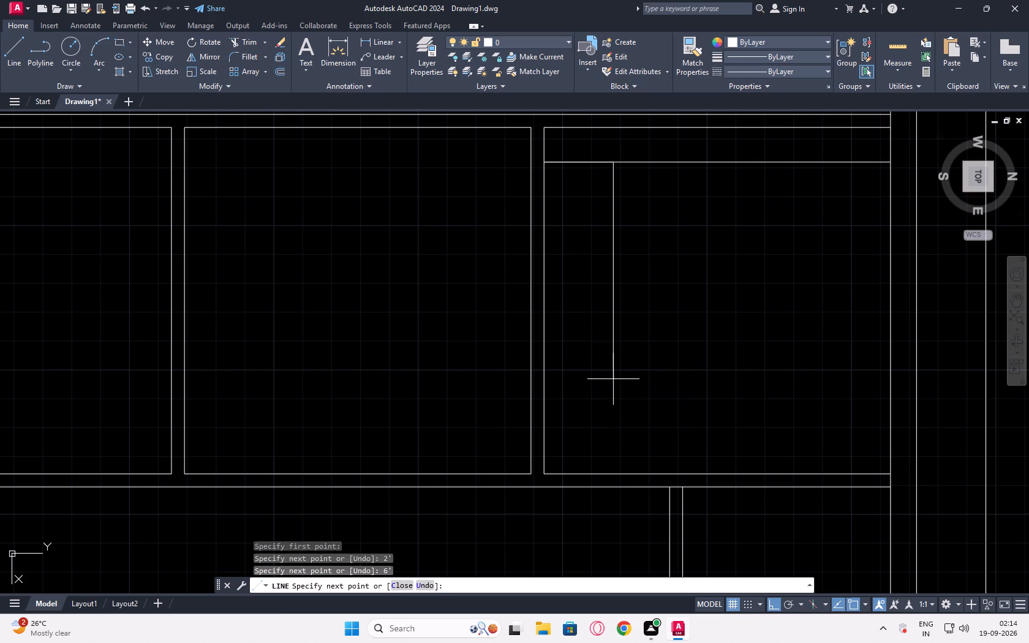
{"action": "left_click", "coordinate": [546, 373]}
{"action": "key", "text": "Escape"}
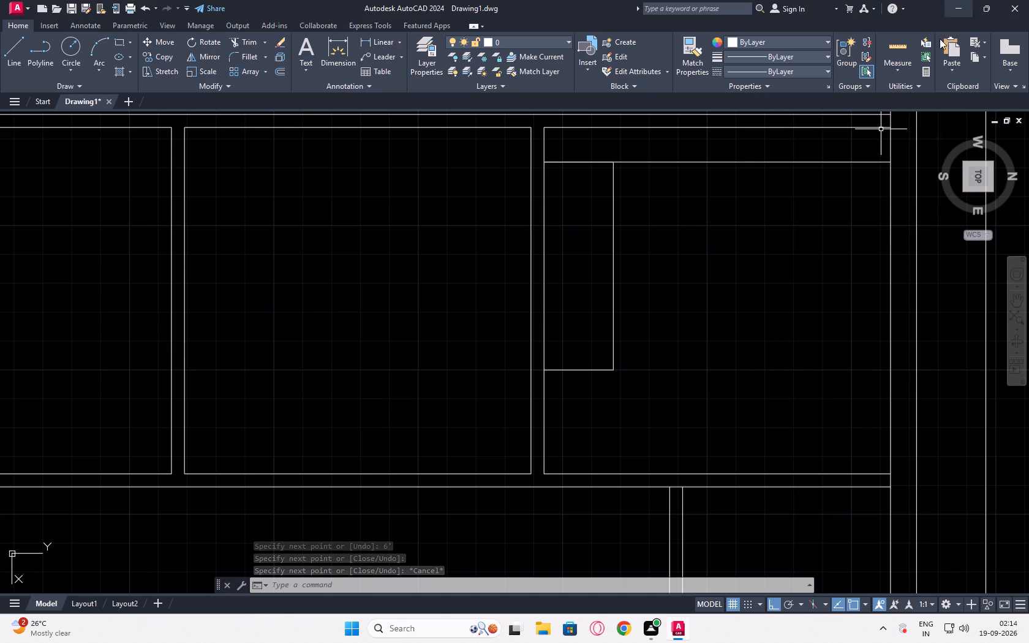
{"action": "key", "text": "Escape"}
Delete the full-length 1' offset line in the northernmost room, keeping the rectangular outline.
{"action": "left_click", "coordinate": [736, 152]}
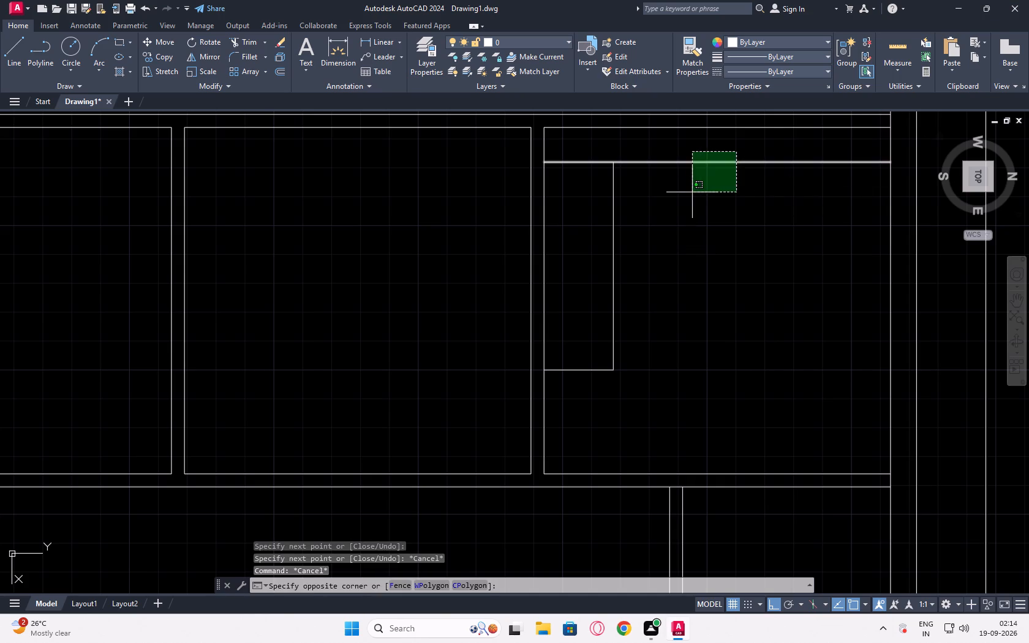
{"action": "left_click", "coordinate": [692, 192]}
{"action": "key", "text": "Delete"}
{"action": "key", "text": "Escape"}
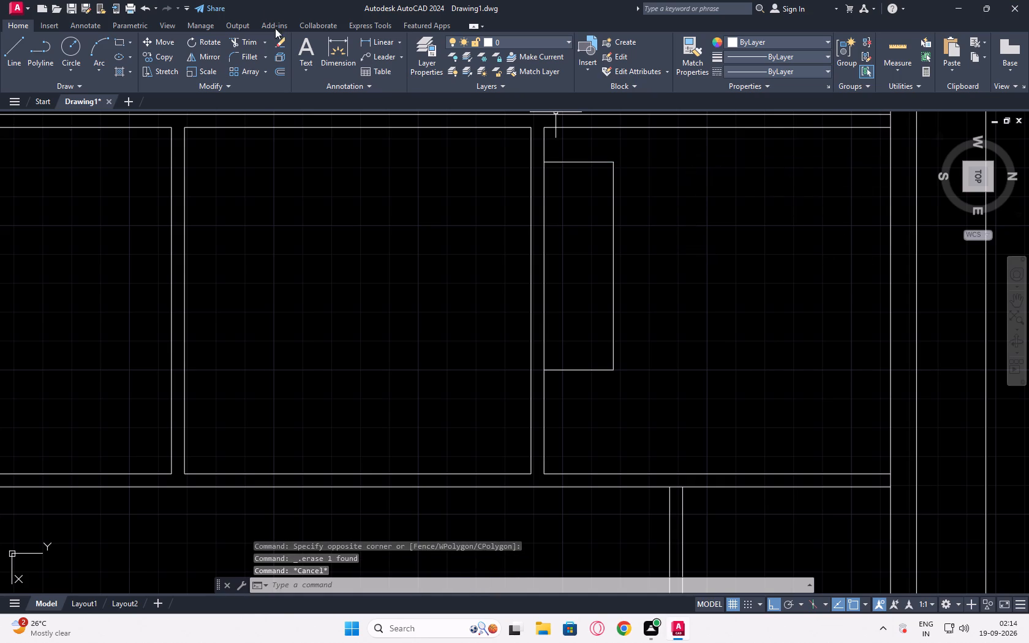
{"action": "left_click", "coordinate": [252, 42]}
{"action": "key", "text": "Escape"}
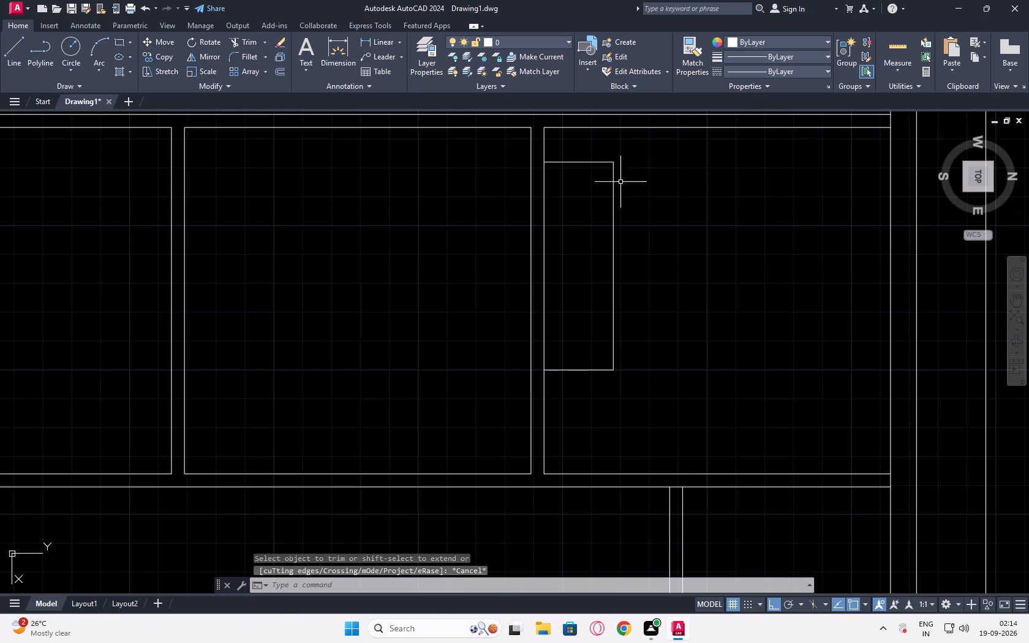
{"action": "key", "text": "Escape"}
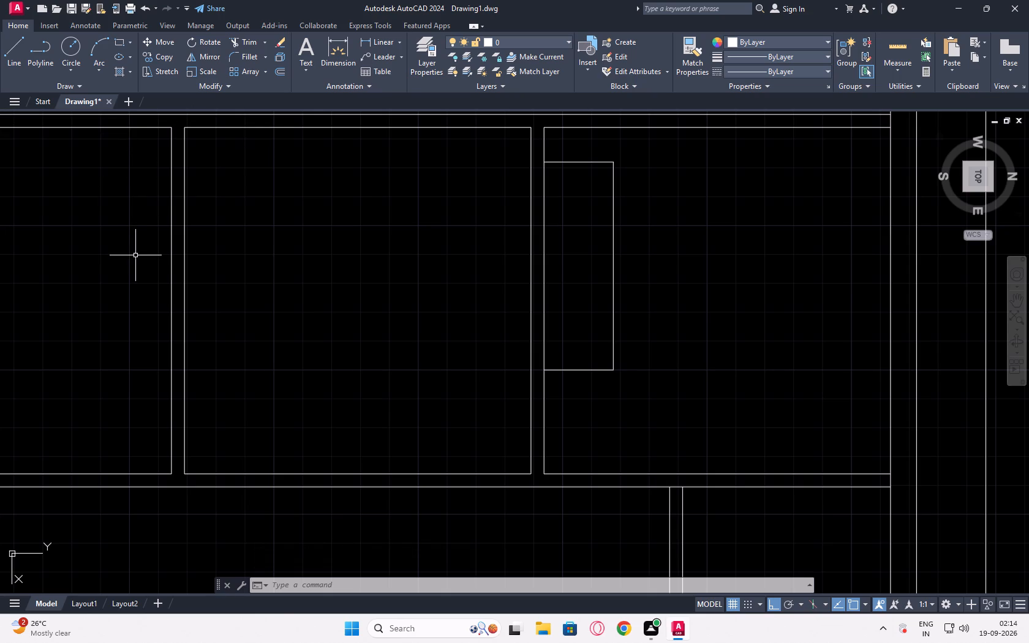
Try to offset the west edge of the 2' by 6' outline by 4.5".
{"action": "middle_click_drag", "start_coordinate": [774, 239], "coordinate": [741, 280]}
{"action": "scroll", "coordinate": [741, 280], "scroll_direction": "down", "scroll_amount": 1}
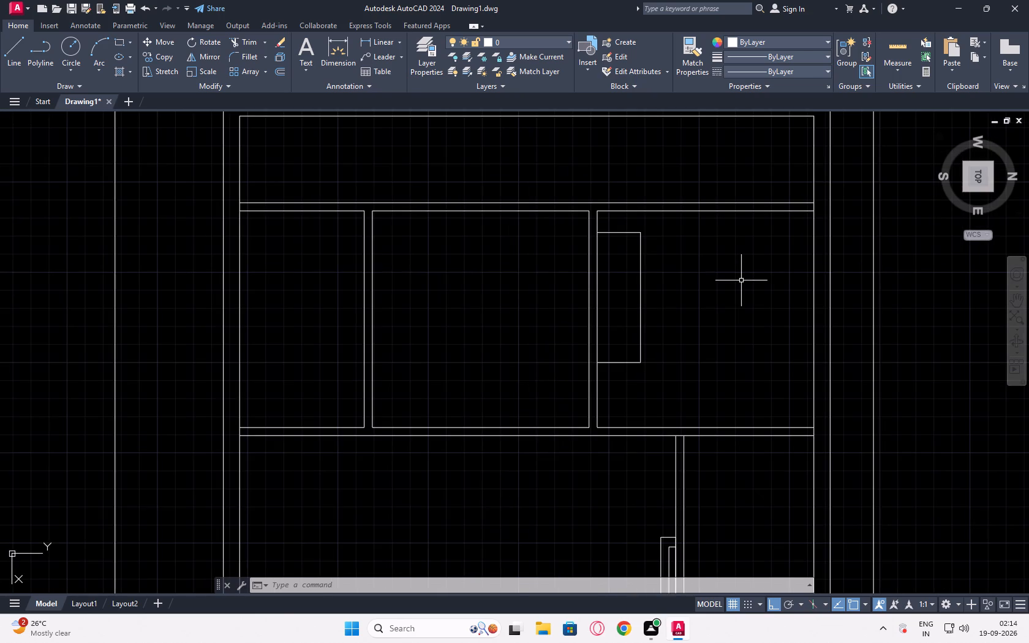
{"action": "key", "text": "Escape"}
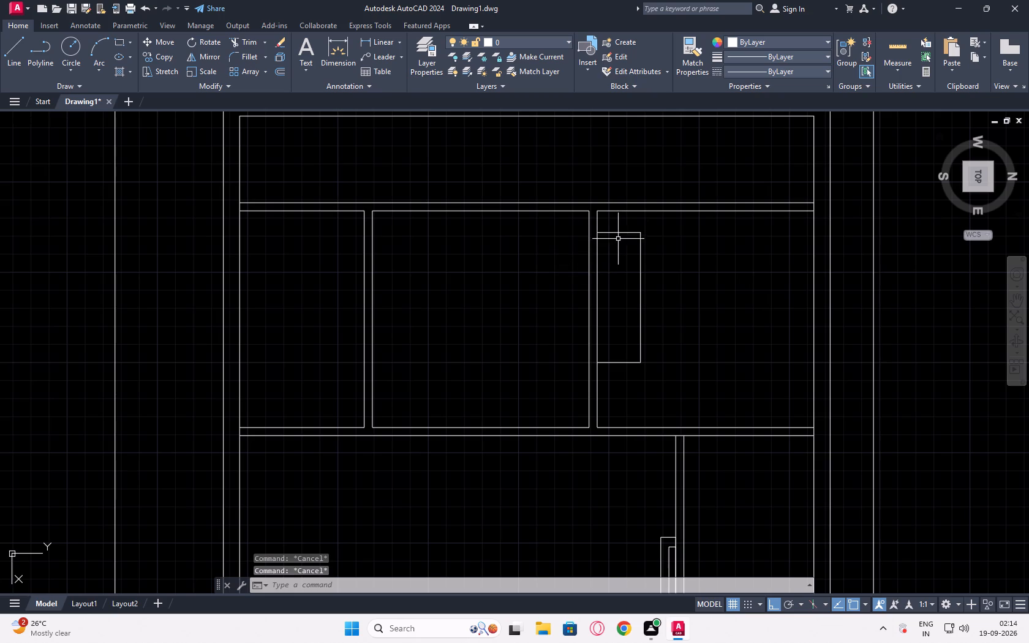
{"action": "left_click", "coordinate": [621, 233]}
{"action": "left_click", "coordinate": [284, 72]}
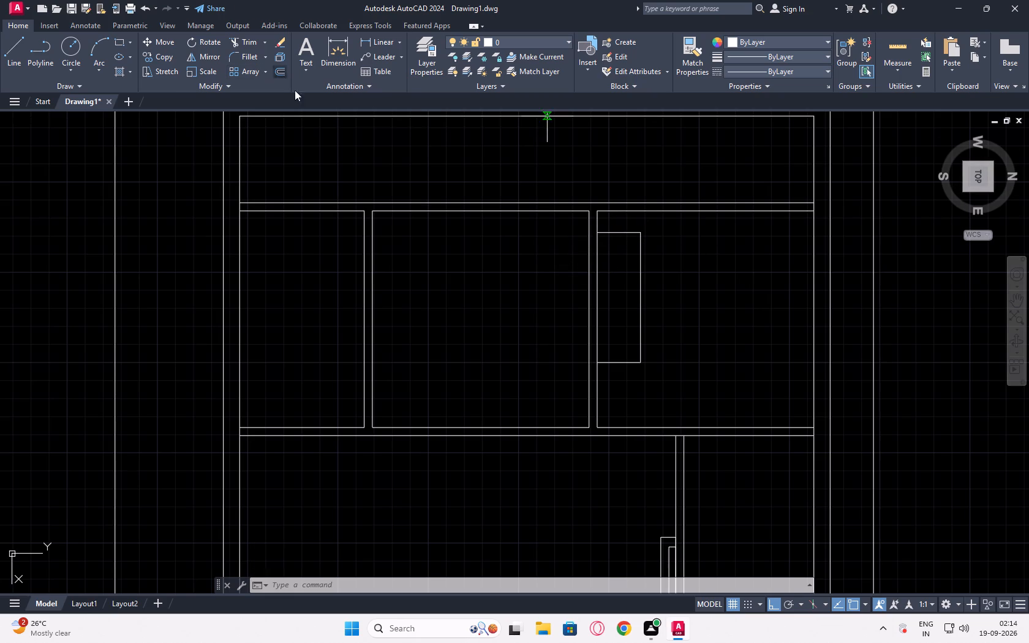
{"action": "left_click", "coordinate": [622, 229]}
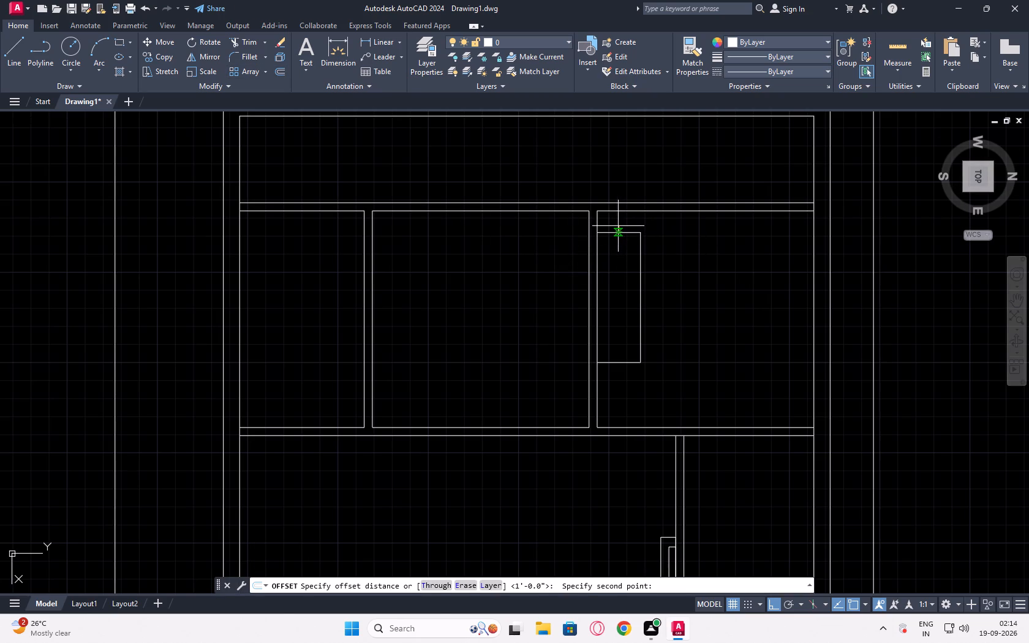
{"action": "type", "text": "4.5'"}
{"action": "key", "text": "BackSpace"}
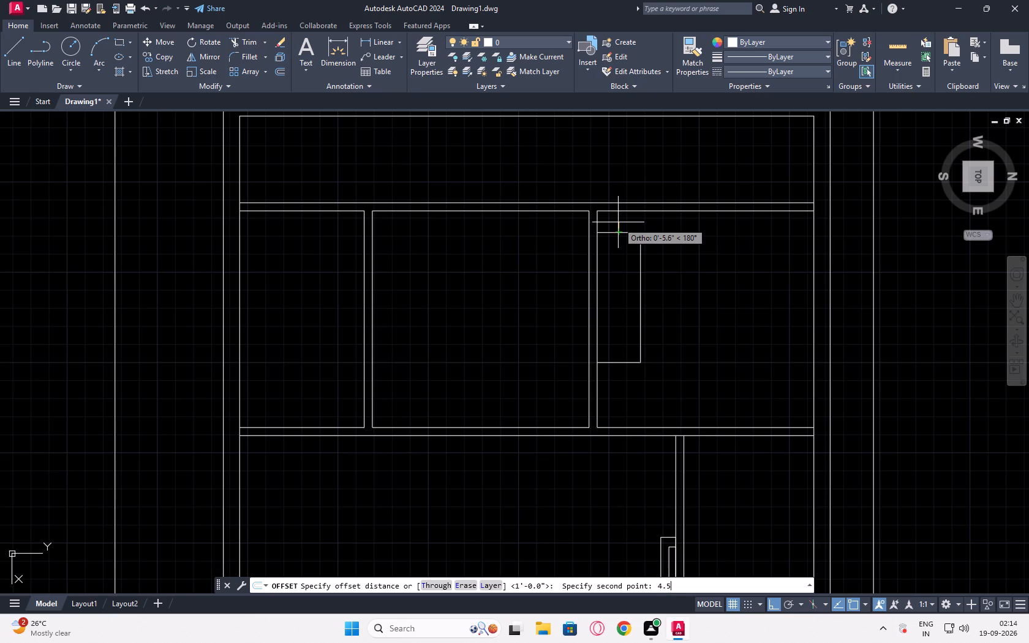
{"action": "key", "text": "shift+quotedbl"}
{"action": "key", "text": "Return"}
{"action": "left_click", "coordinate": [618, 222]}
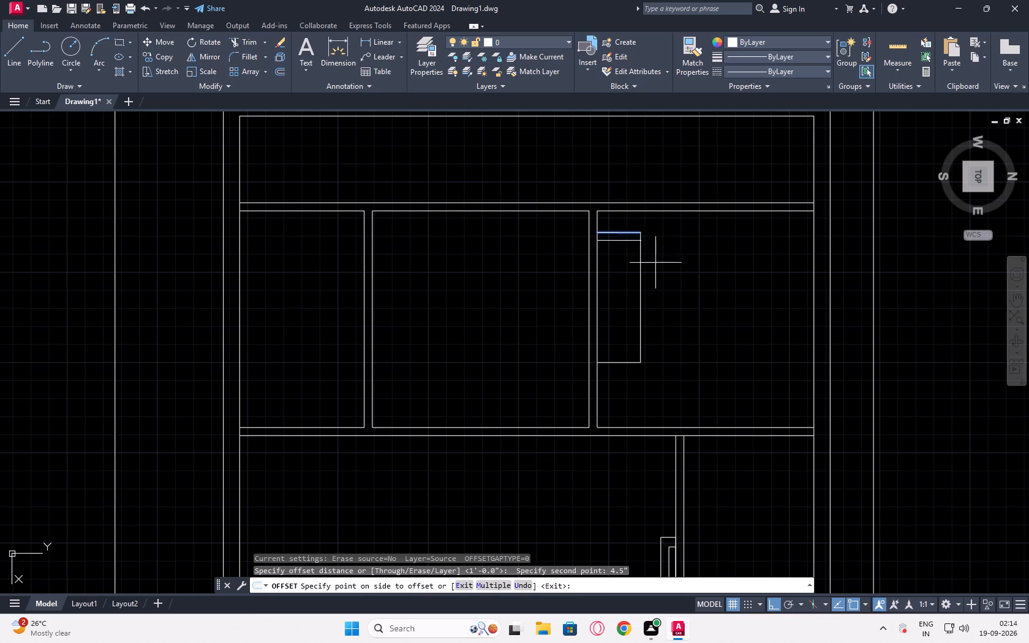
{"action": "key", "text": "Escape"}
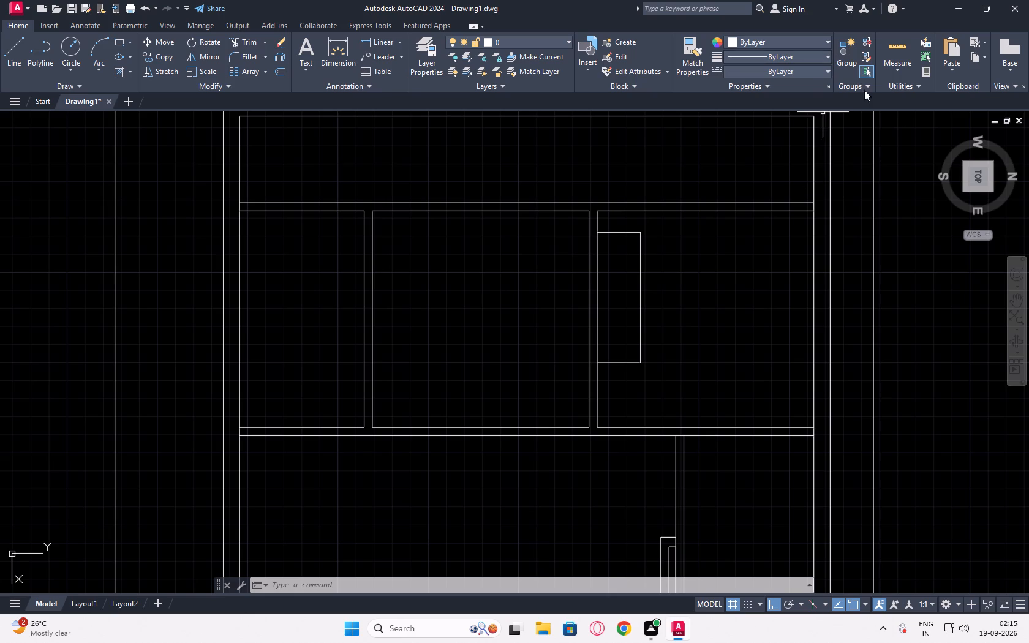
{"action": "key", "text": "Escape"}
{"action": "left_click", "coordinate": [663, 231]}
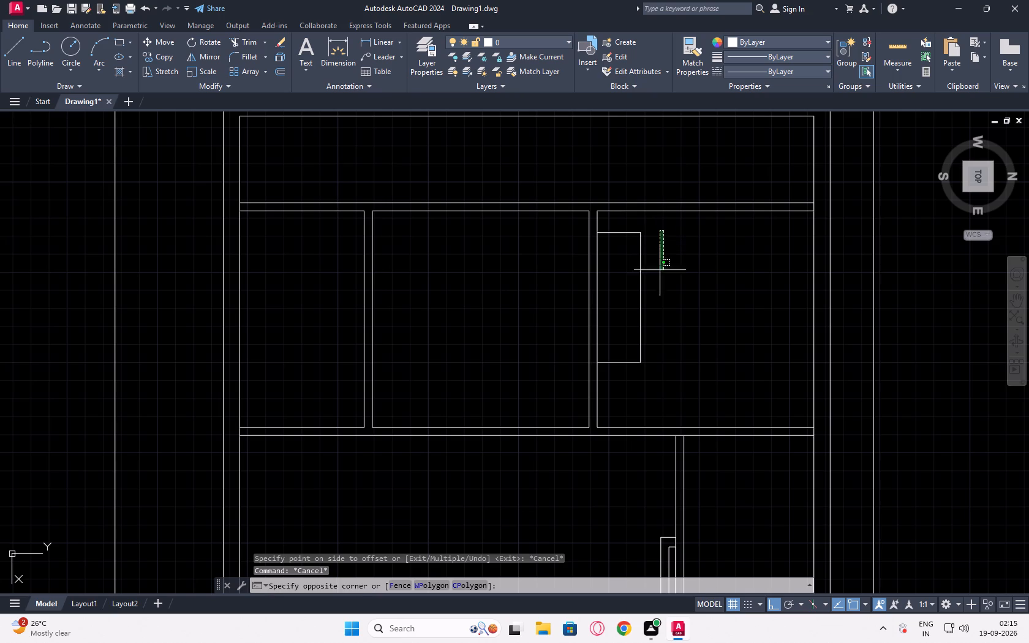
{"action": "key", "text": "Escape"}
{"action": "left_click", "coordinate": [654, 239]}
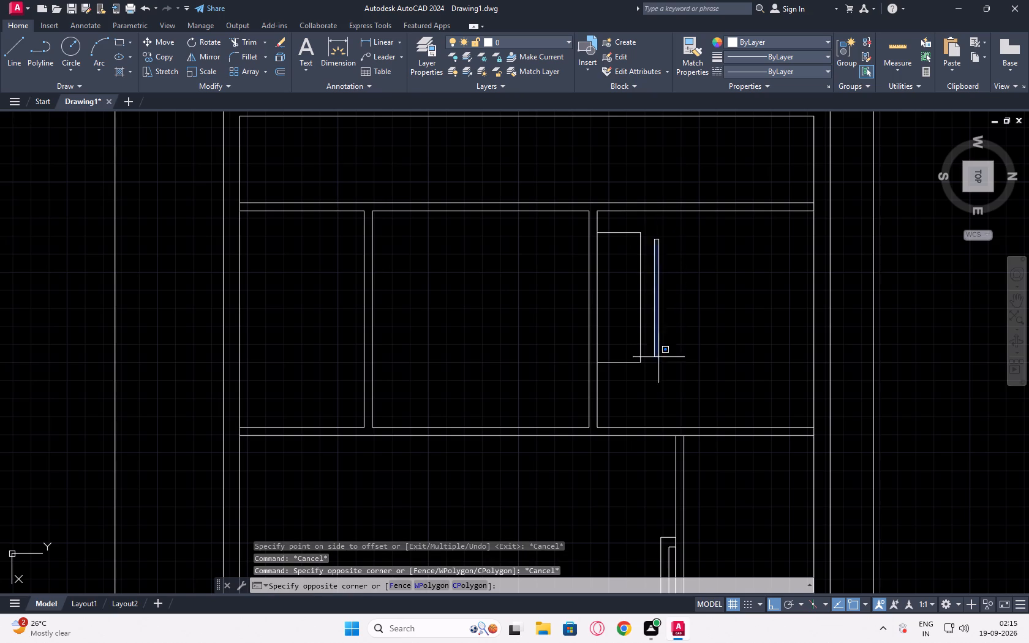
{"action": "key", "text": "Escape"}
Offset the west, north and east edges of the 2' by 6' outline 2" inward.
{"action": "scroll", "coordinate": [617, 225], "scroll_direction": "up", "scroll_amount": 2}
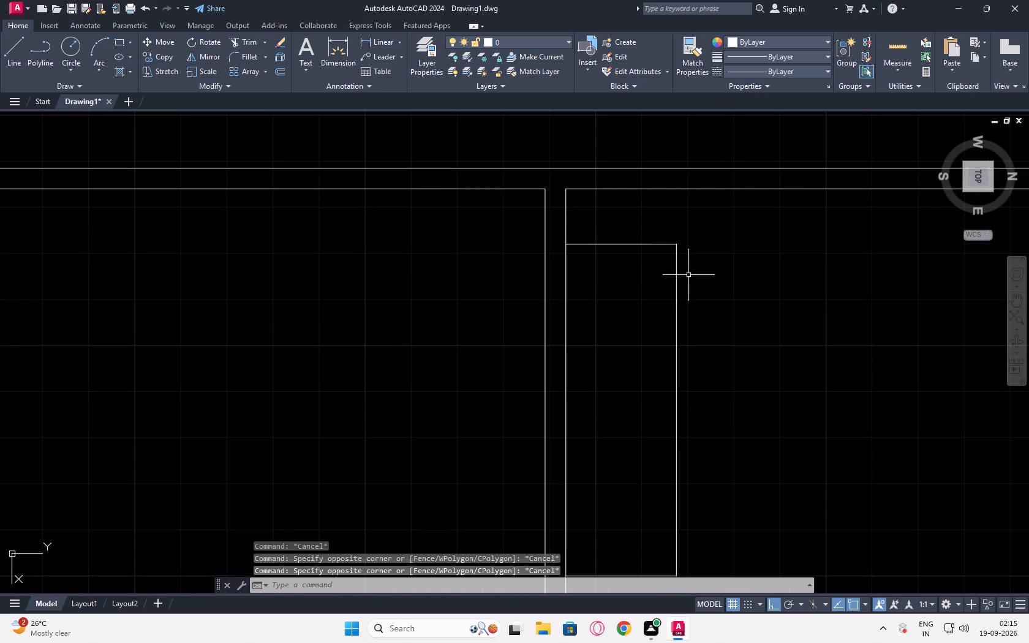
{"action": "left_click", "coordinate": [730, 246]}
{"action": "key", "text": "Escape"}
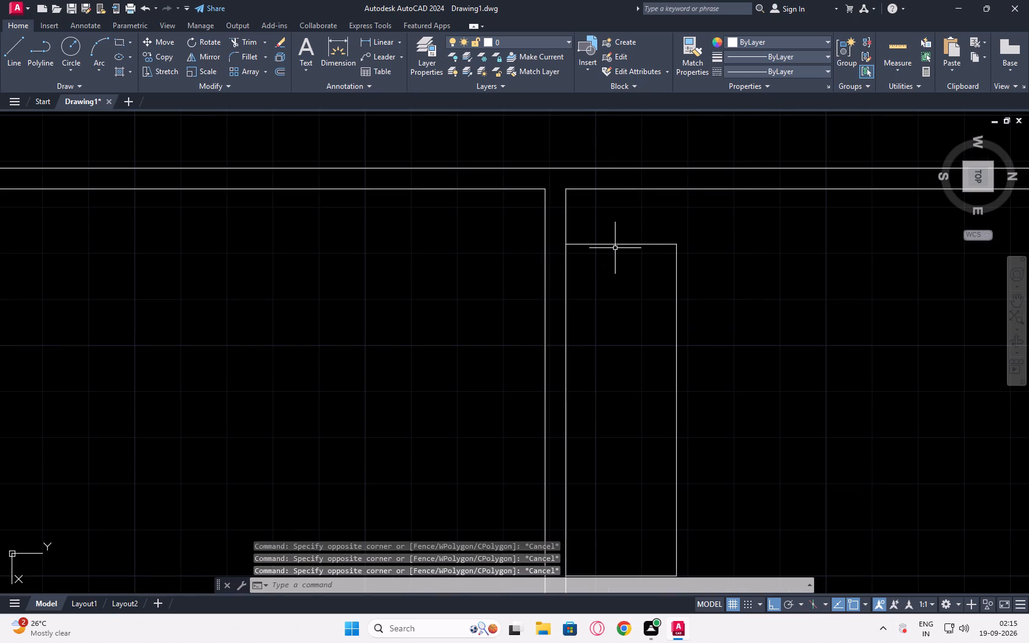
{"action": "left_click", "coordinate": [615, 243]}
{"action": "left_click", "coordinate": [274, 70]}
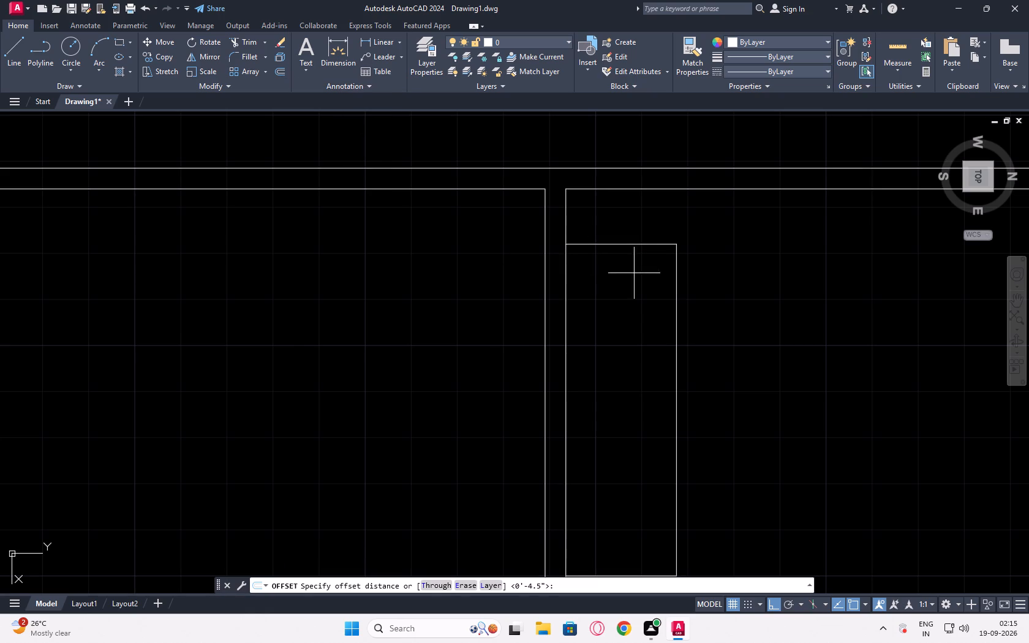
{"action": "left_click", "coordinate": [623, 246]}
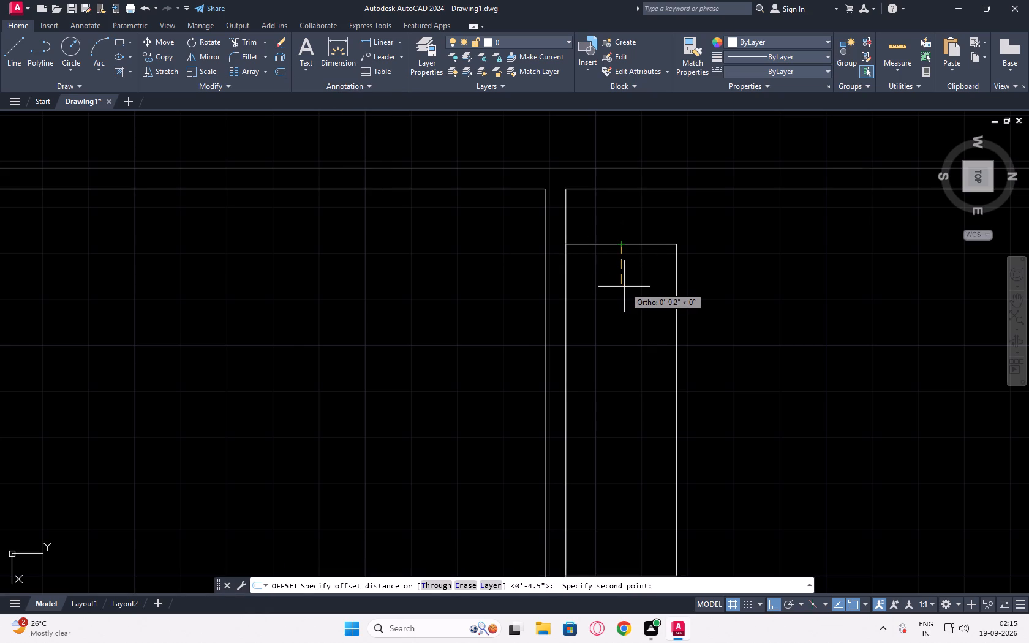
{"action": "type", "text": "4."}
{"action": "key", "text": "BackSpace"}
{"action": "key", "text": "BackSpace"}
{"action": "key", "text": "2"}
{"action": "key", "text": "shift+quotedbl"}
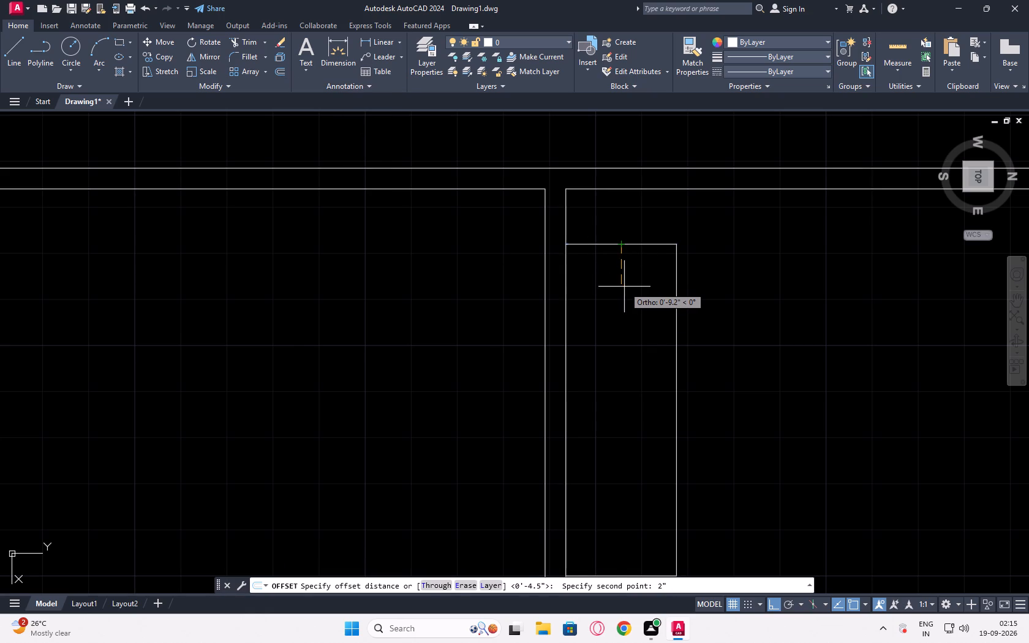
{"action": "key", "text": "Return"}
{"action": "left_click", "coordinate": [624, 287]}
{"action": "left_click", "coordinate": [644, 385]}
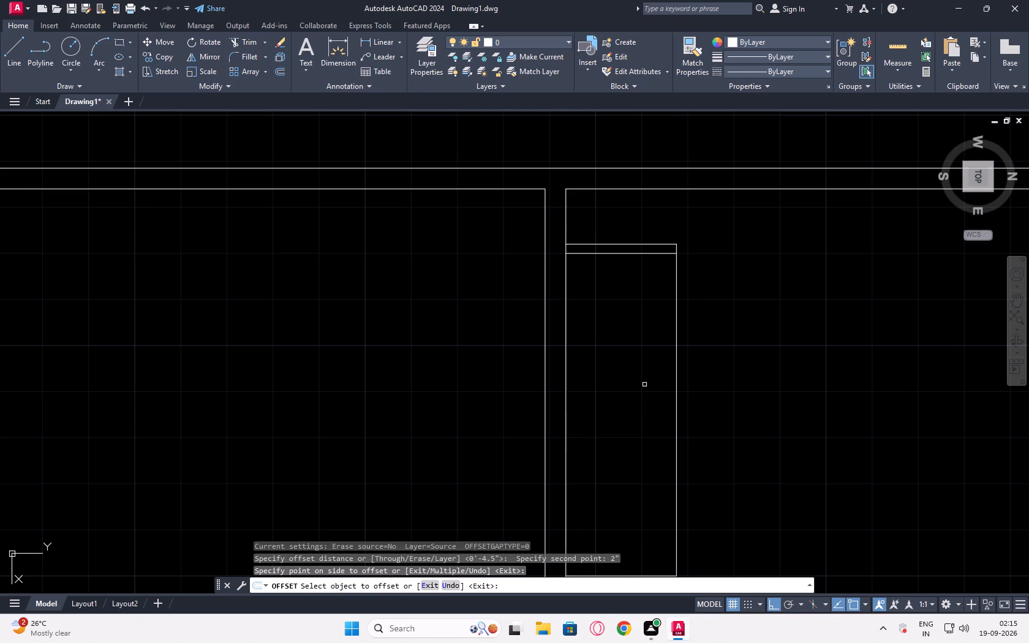
{"action": "left_click", "coordinate": [676, 418]}
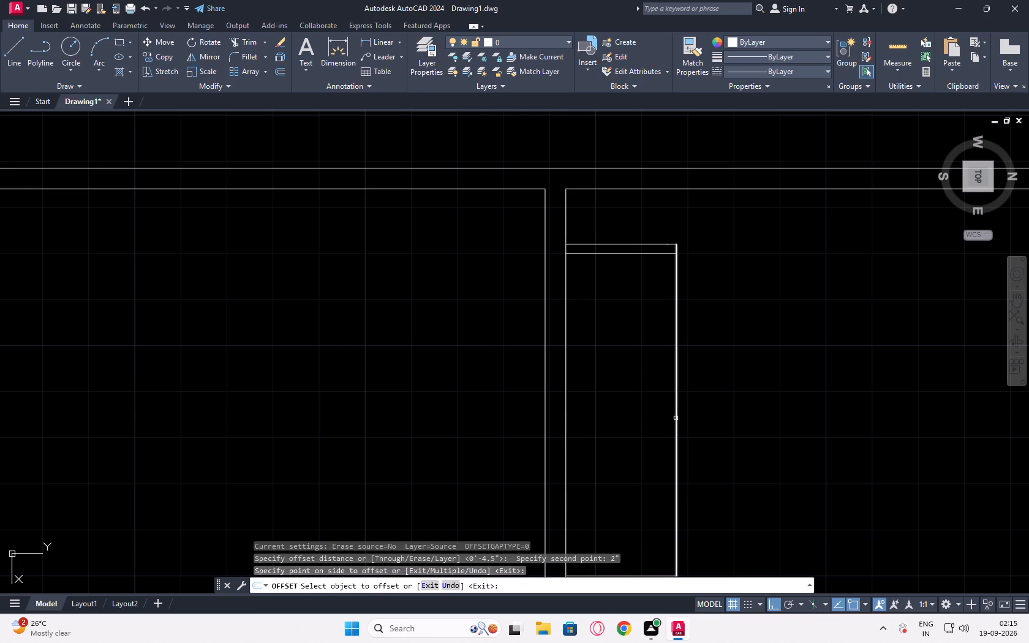
{"action": "left_click", "coordinate": [629, 429]}
{"action": "middle_click_drag", "start_coordinate": [629, 429], "coordinate": [592, 280]}
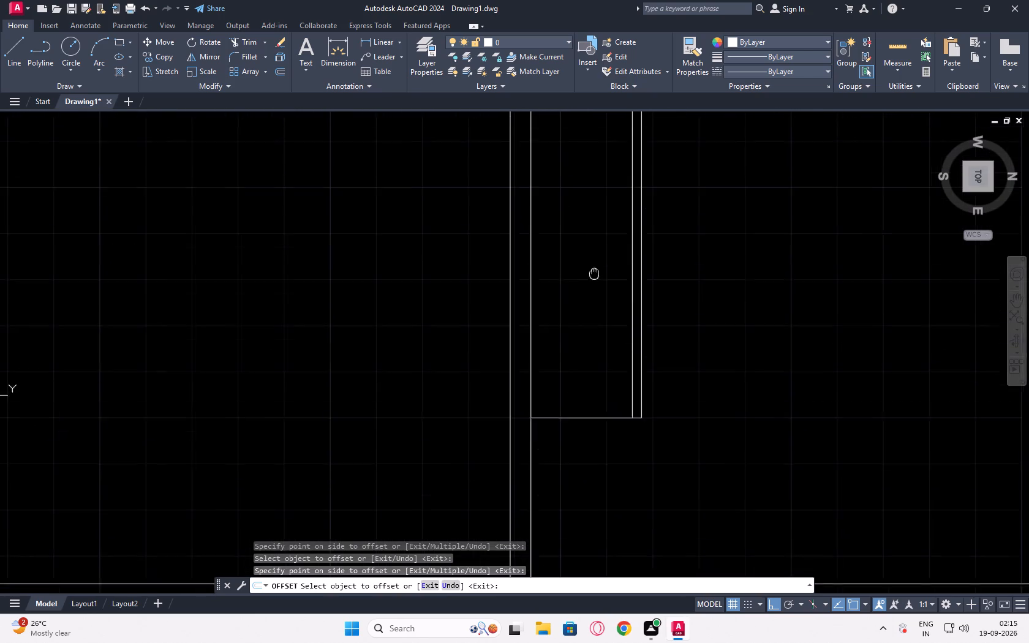
{"action": "middle_click_drag", "start_coordinate": [592, 280], "coordinate": [590, 290]}
{"action": "scroll", "coordinate": [590, 290], "scroll_direction": "down", "scroll_amount": 1}
{"action": "left_click", "coordinate": [578, 382]}
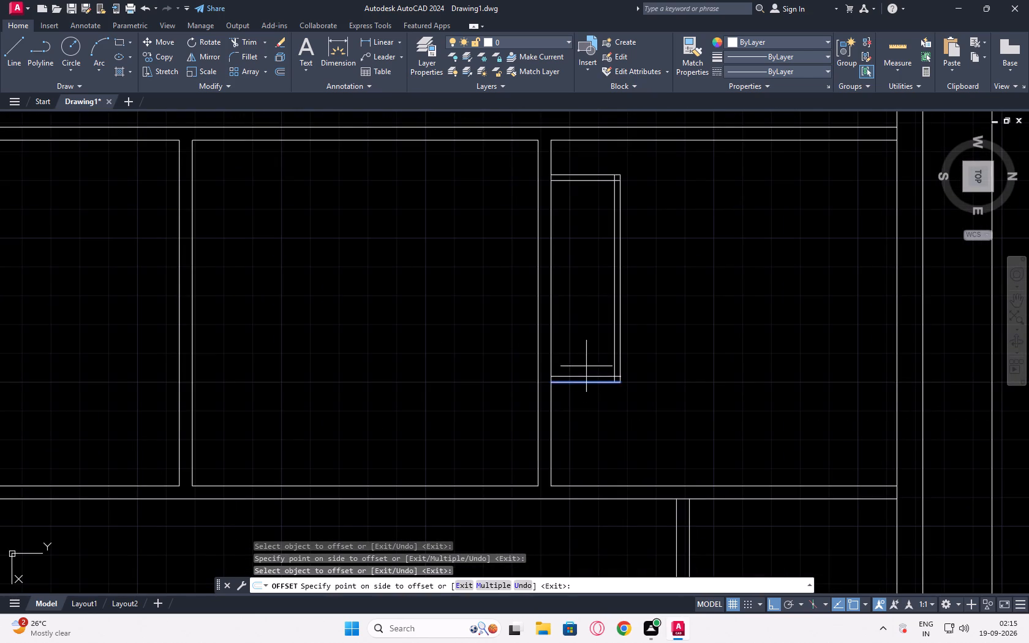
{"action": "left_click", "coordinate": [586, 358]}
{"action": "key", "text": "Escape"}
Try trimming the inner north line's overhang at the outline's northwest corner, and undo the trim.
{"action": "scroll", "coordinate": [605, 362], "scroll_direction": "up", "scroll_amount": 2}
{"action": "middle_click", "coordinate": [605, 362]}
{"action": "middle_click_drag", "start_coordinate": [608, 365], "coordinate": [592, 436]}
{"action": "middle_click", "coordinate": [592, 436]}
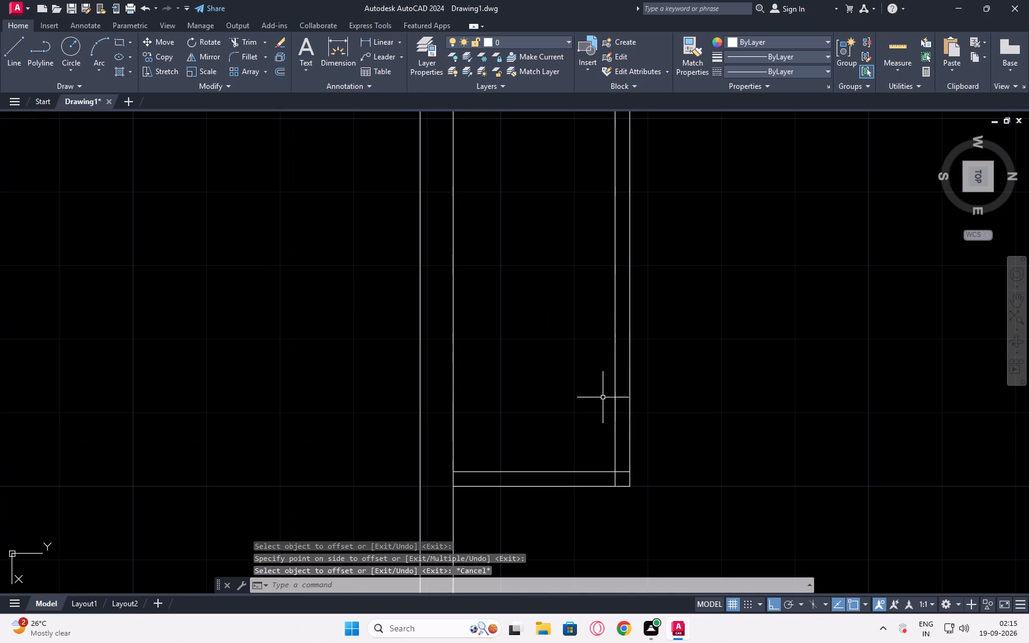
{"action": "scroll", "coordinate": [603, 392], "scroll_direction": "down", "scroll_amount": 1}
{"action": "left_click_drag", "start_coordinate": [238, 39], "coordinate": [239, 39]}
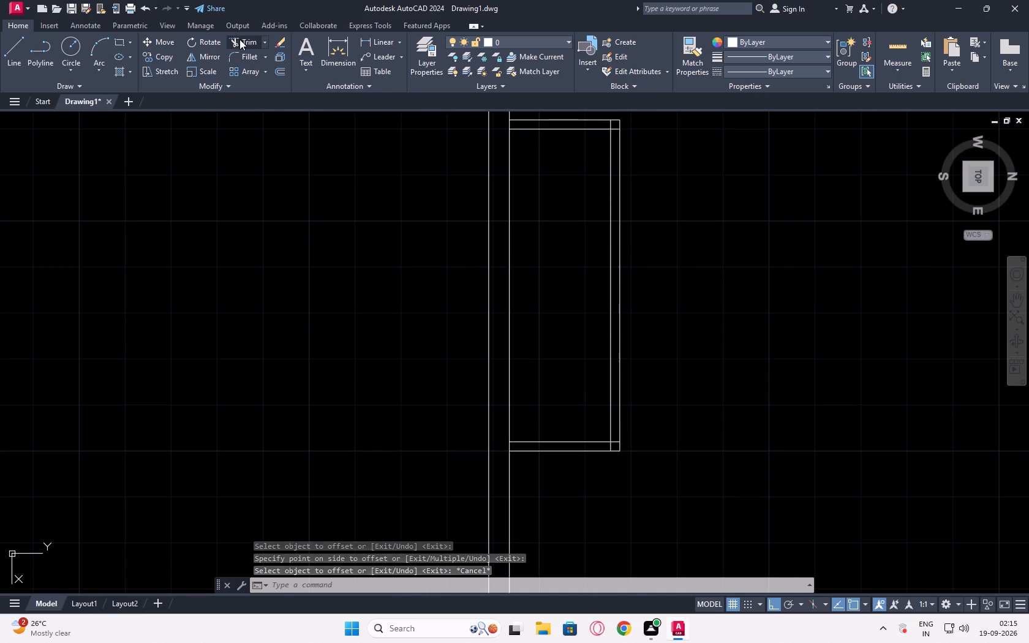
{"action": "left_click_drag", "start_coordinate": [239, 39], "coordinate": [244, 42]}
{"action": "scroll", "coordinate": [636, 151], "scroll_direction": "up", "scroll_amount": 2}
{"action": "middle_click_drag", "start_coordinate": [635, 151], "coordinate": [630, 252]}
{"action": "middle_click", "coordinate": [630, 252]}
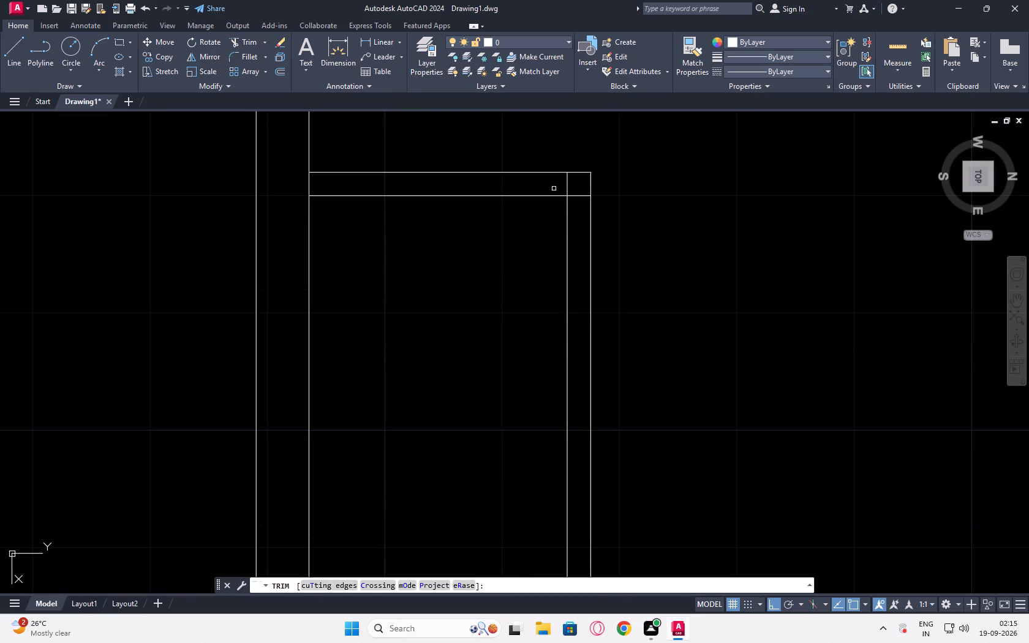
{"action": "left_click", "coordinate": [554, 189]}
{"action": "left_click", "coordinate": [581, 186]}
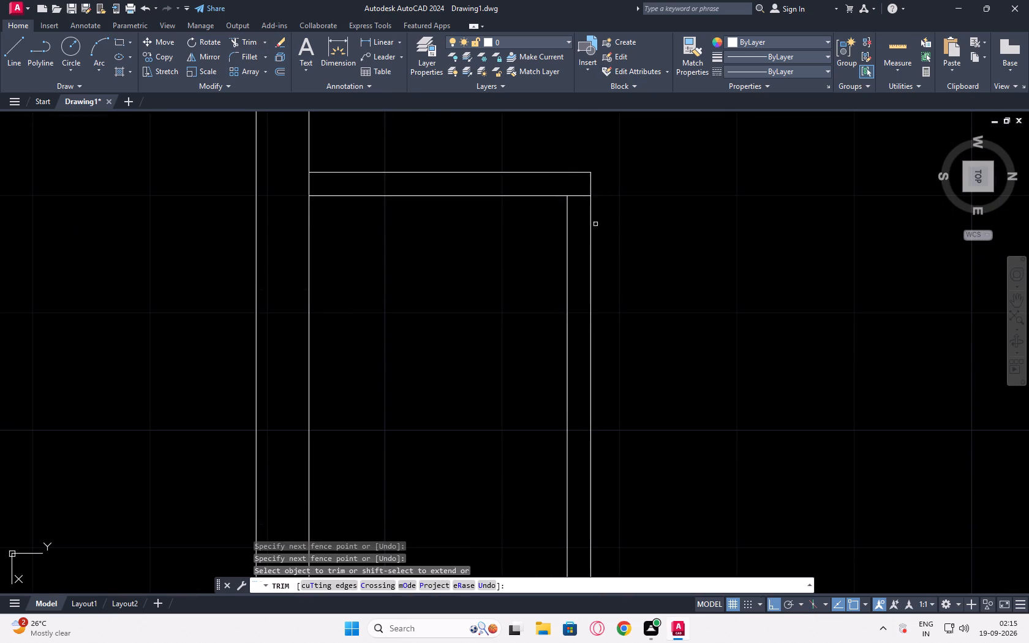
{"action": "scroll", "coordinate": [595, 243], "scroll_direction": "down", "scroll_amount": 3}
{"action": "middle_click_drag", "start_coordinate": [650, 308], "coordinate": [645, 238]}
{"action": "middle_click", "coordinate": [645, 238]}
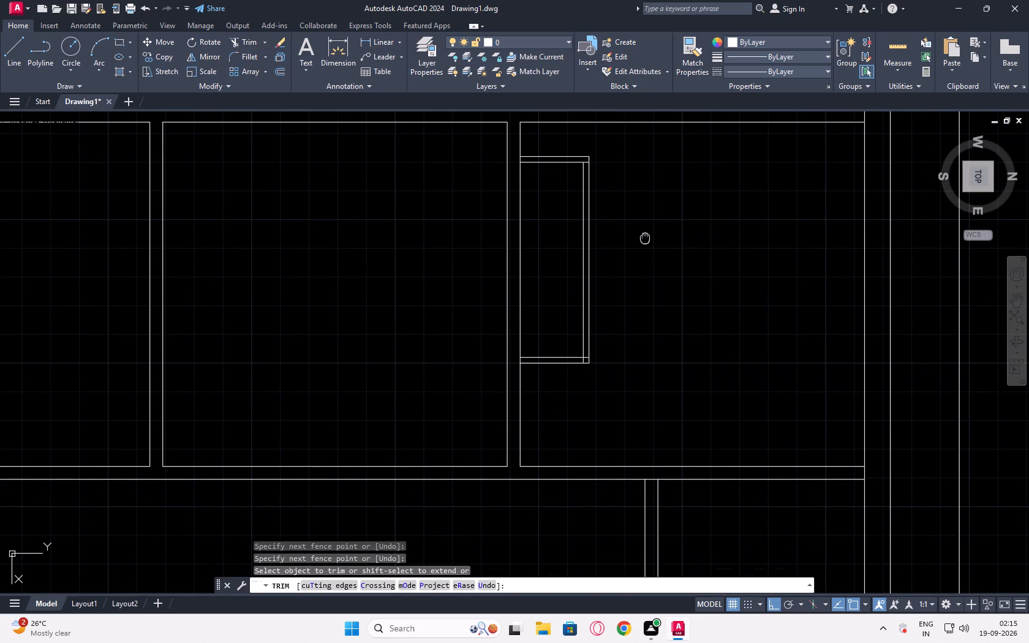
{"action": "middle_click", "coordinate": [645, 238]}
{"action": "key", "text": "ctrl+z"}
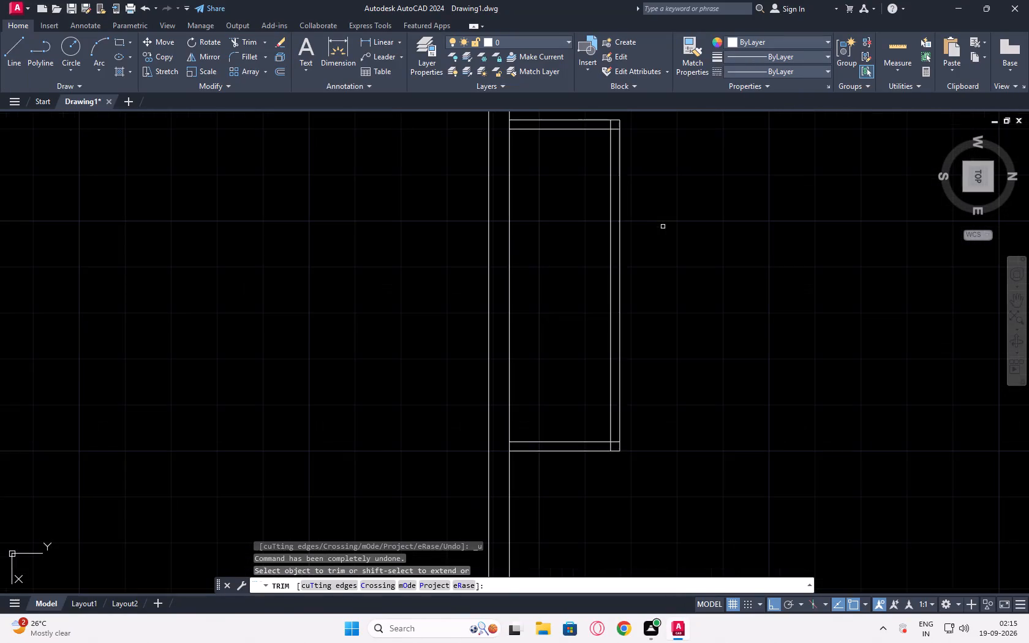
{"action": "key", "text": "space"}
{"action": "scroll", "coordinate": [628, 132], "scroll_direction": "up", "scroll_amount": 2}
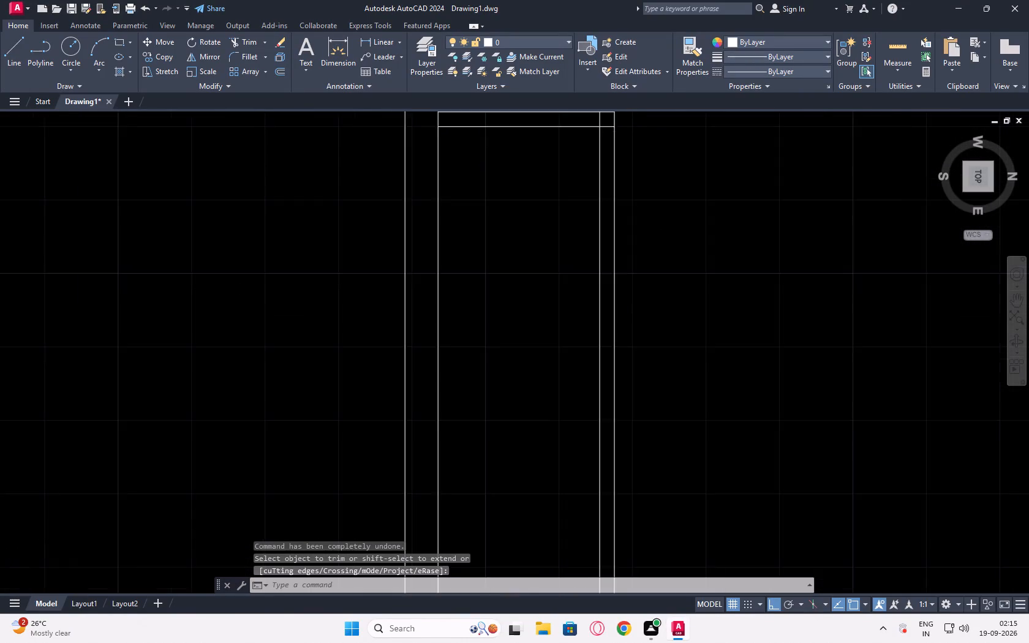
Trim the inner west and east lines' overhangs past the inner north line at the 2' by 6' fixture's two north corners.
{"action": "scroll", "coordinate": [628, 132], "scroll_direction": "up", "scroll_amount": 1}
{"action": "middle_click_drag", "start_coordinate": [628, 141], "coordinate": [622, 230]}
{"action": "left_click", "coordinate": [251, 39]}
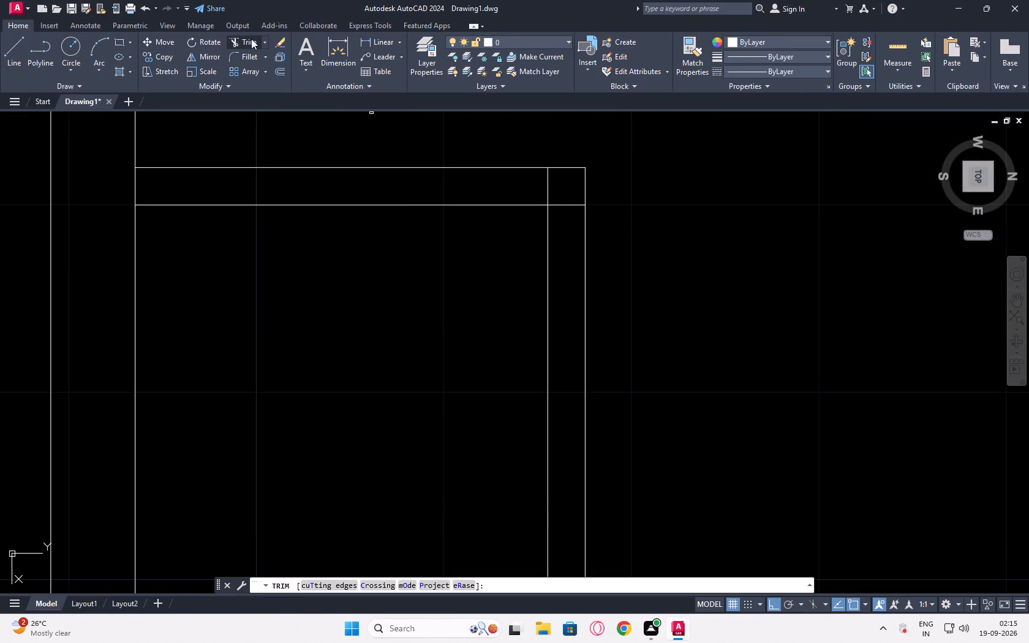
{"action": "left_click", "coordinate": [562, 205]}
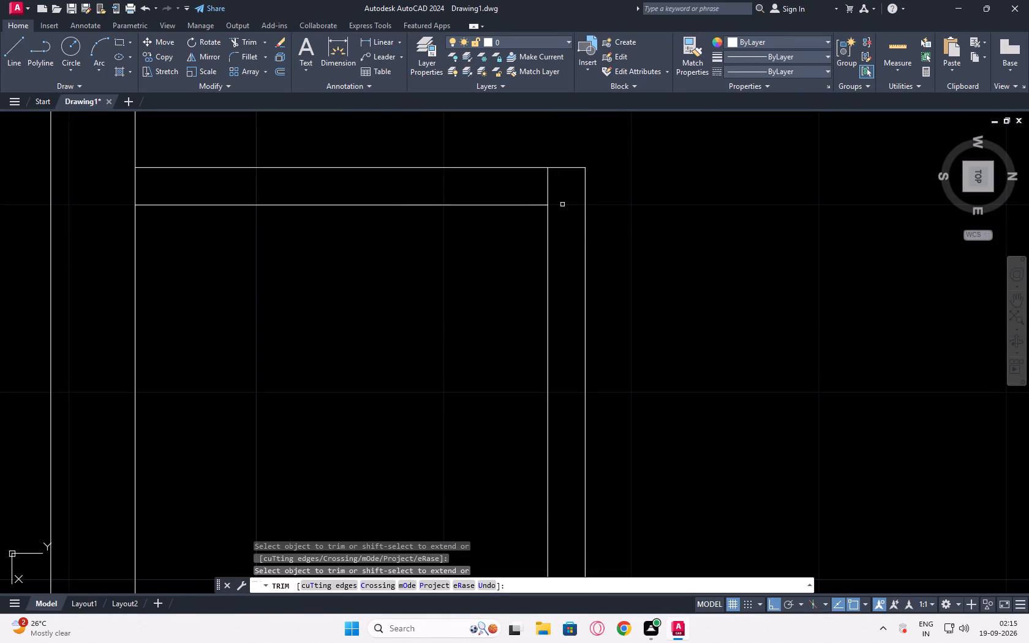
{"action": "scroll", "coordinate": [712, 267], "scroll_direction": "down", "scroll_amount": 4}
{"action": "middle_click_drag", "start_coordinate": [724, 342], "coordinate": [706, 285]}
{"action": "scroll", "coordinate": [698, 400], "scroll_direction": "up", "scroll_amount": 3}
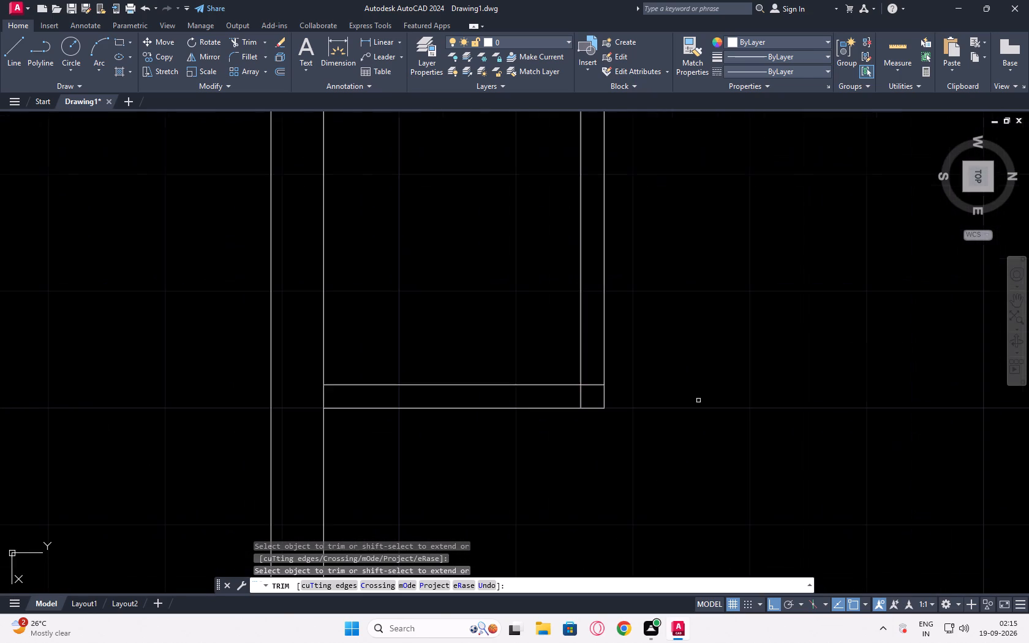
{"action": "left_click", "coordinate": [594, 385]}
{"action": "scroll", "coordinate": [705, 355], "scroll_direction": "down", "scroll_amount": 4}
{"action": "middle_click_drag", "start_coordinate": [710, 335], "coordinate": [690, 368]}
{"action": "scroll", "coordinate": [689, 361], "scroll_direction": "up", "scroll_amount": 1}
{"action": "key", "text": "Escape"}
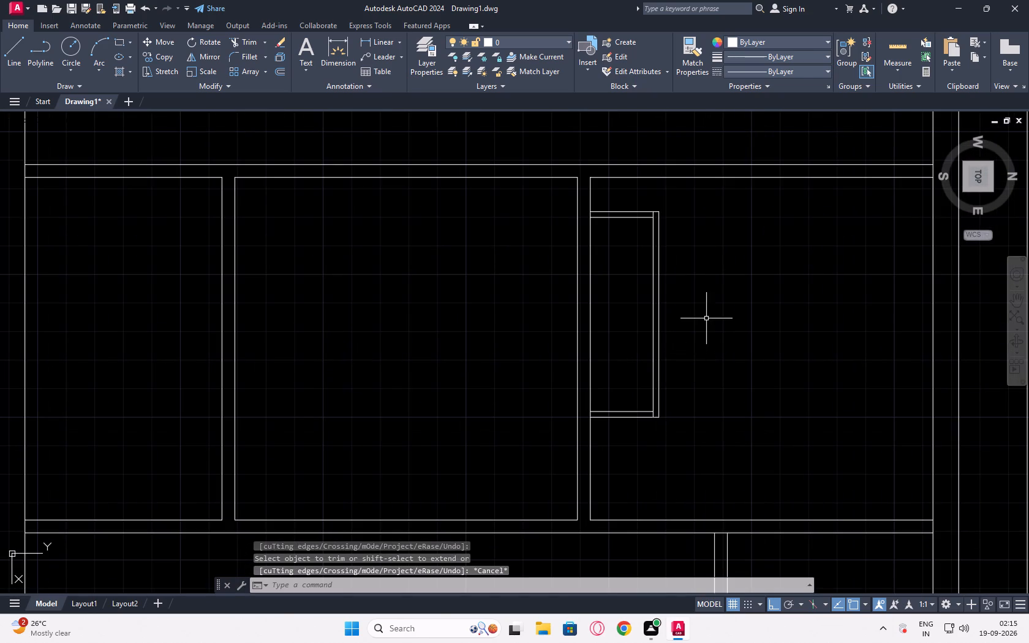
{"action": "key", "text": "Escape"}
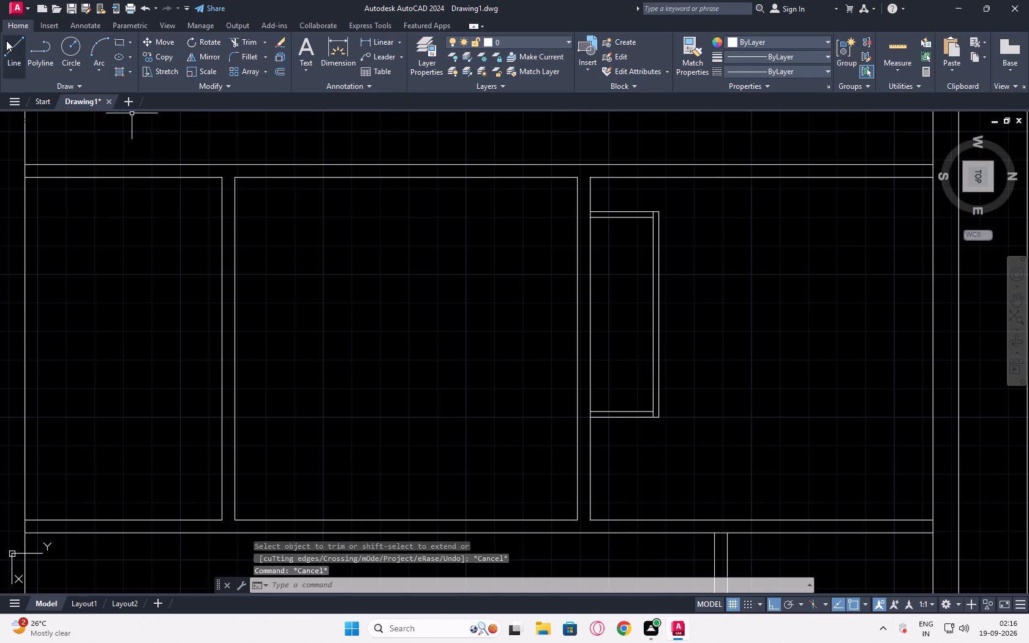
Draw a centre line inside the 2' by 6' fixture from the inner west line's midpoint to the inner east line's midpoint.
{"action": "left_click", "coordinate": [6, 40]}
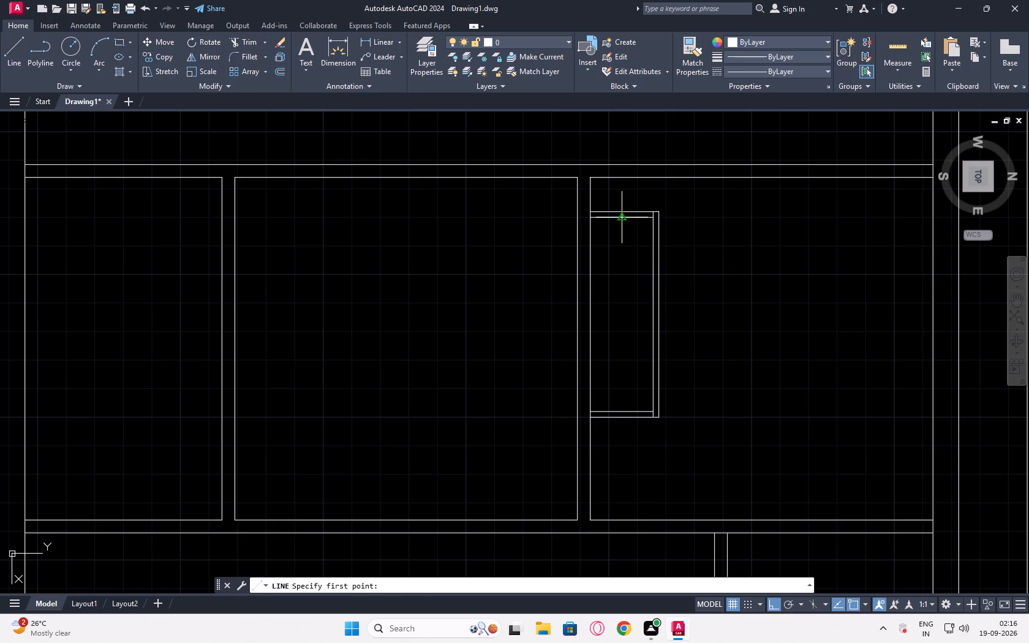
{"action": "left_click", "coordinate": [620, 220]}
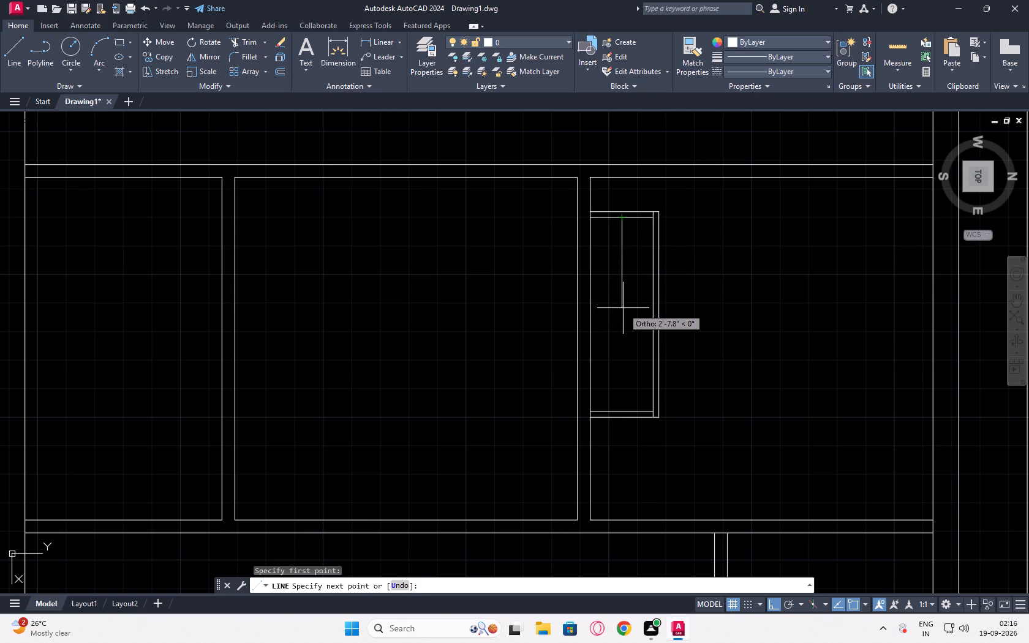
{"action": "left_click", "coordinate": [623, 409]}
{"action": "key", "text": "Escape"}
{"action": "scroll", "coordinate": [624, 276], "scroll_direction": "down", "scroll_amount": 1}
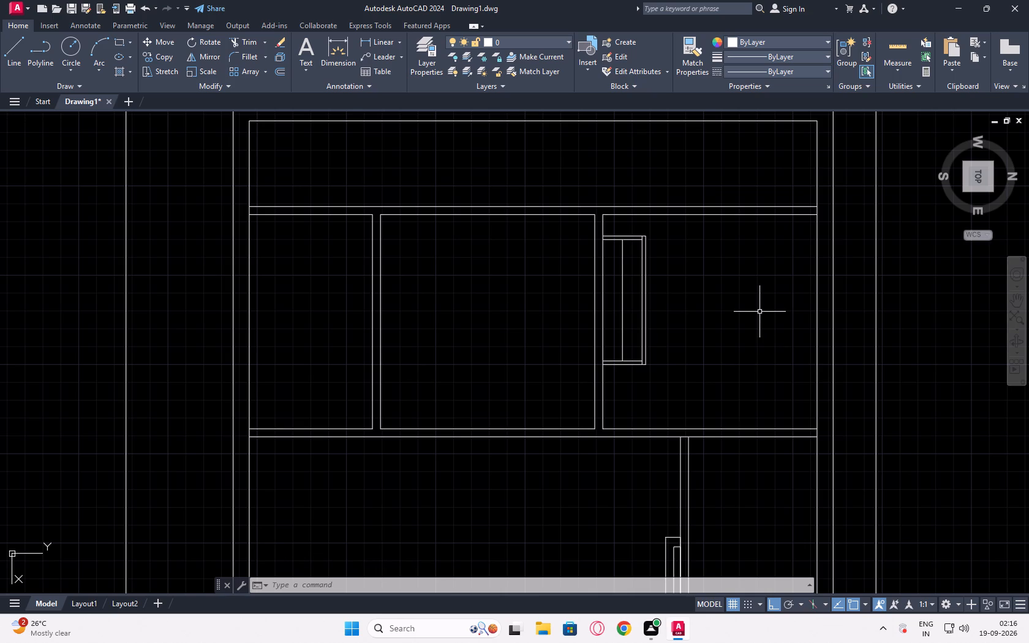
Mirror the whole fixture into the middle room across an east–west line near the partition's south face, keeping the original.
{"action": "scroll", "coordinate": [685, 329], "scroll_direction": "up", "scroll_amount": 1}
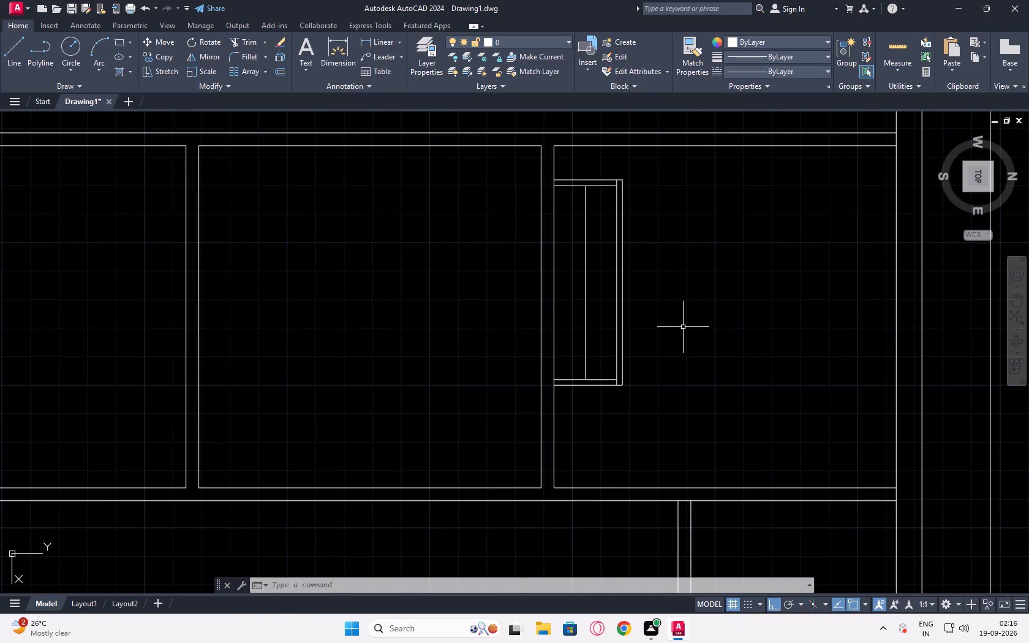
{"action": "scroll", "coordinate": [683, 326], "scroll_direction": "down", "scroll_amount": 2}
{"action": "scroll", "coordinate": [686, 305], "scroll_direction": "up", "scroll_amount": 1}
{"action": "left_click_drag", "start_coordinate": [660, 239], "coordinate": [660, 247]}
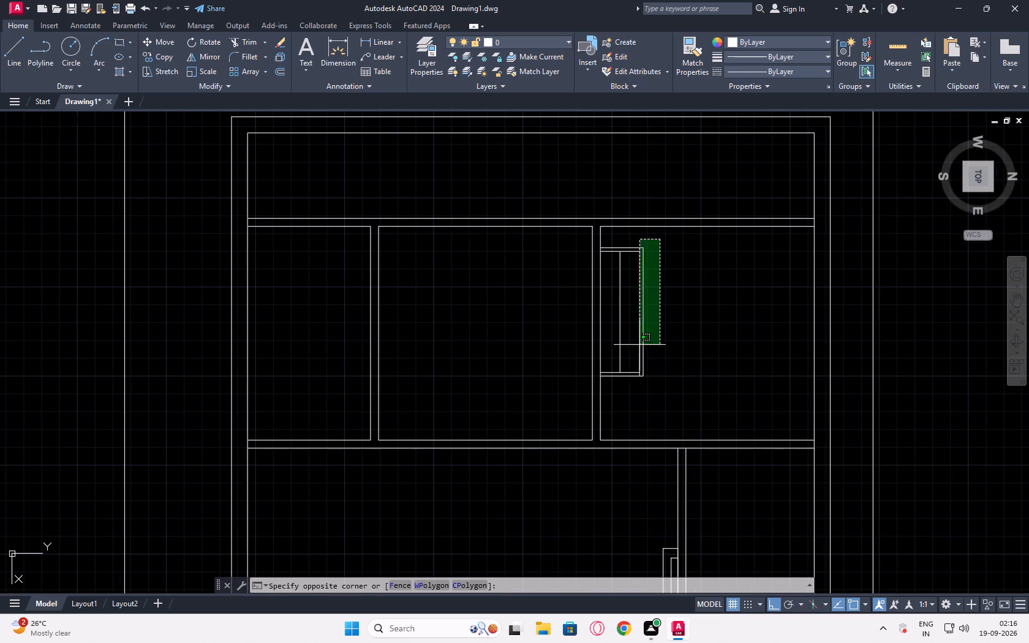
{"action": "left_click", "coordinate": [611, 402]}
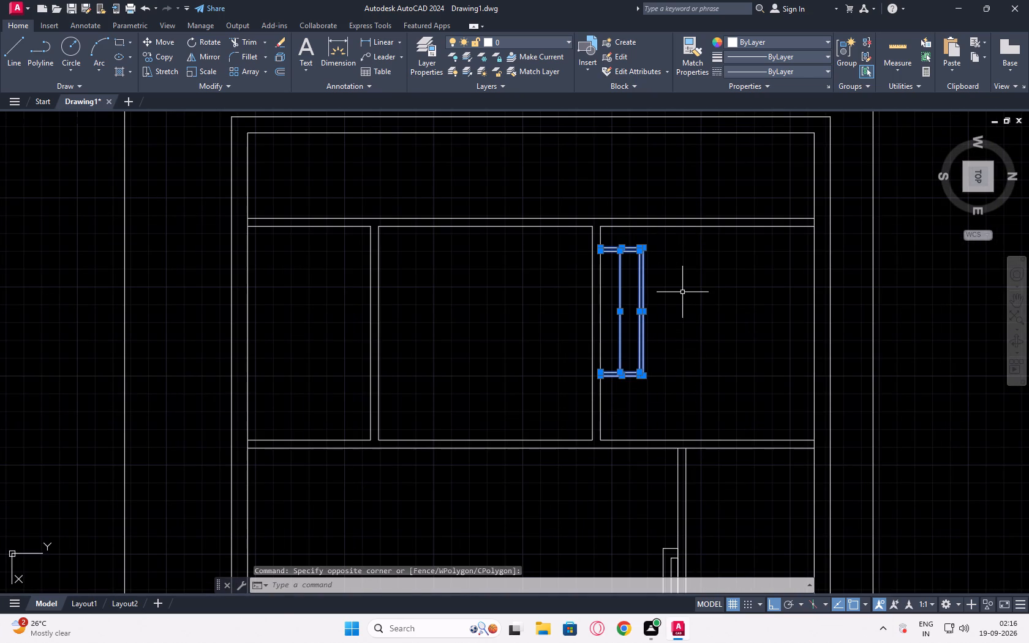
{"action": "left_click", "coordinate": [192, 51]}
{"action": "left_click", "coordinate": [591, 310]}
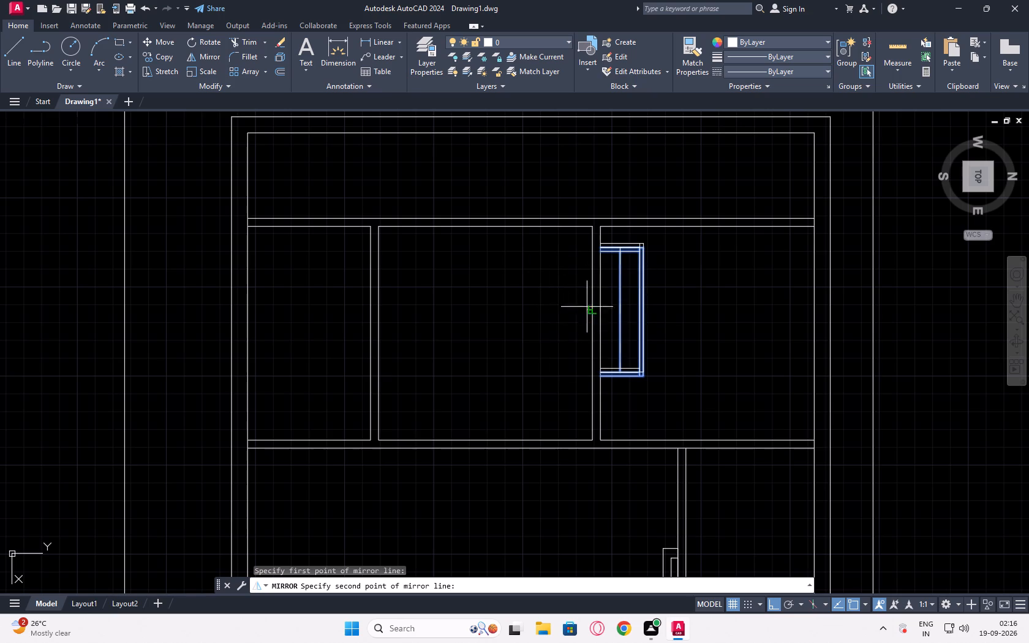
{"action": "left_click", "coordinate": [581, 400]}
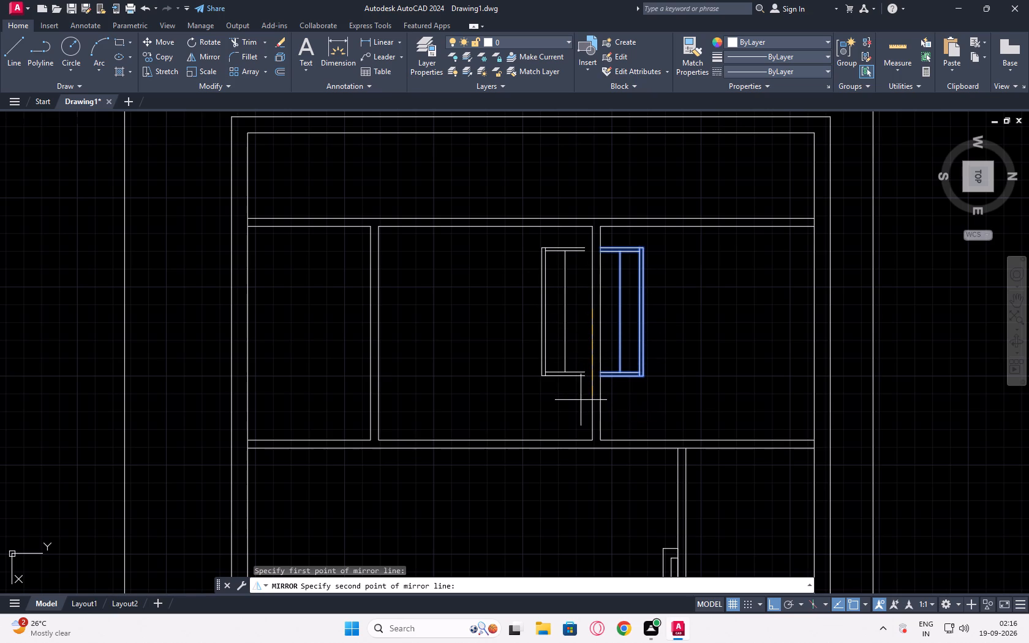
{"action": "left_click", "coordinate": [420, 587]}
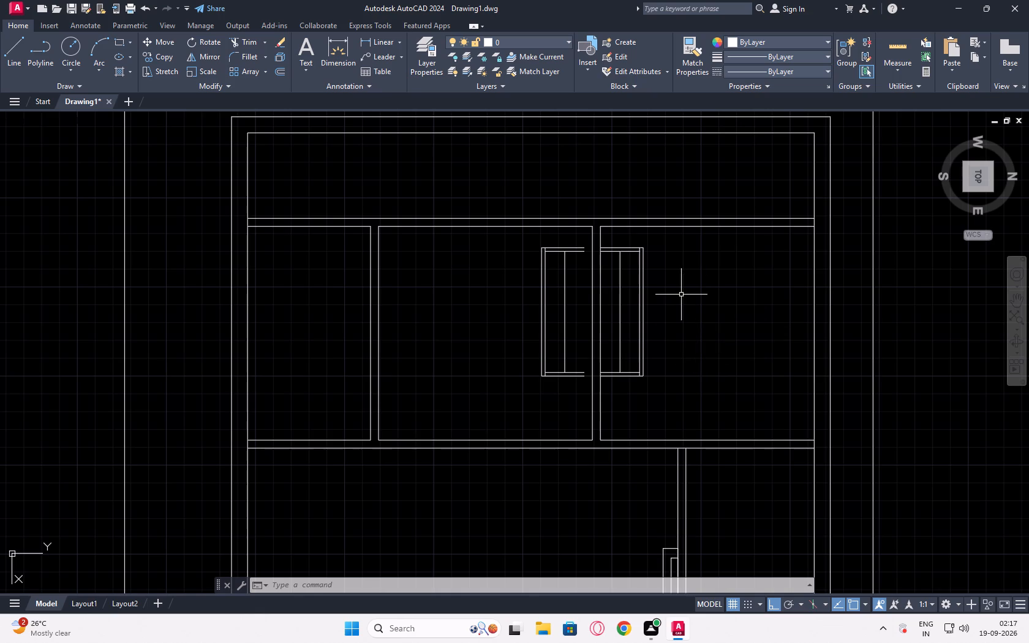
Move the mirrored fixture north so its open ends meet the partition's south face.
{"action": "key", "text": "Escape"}
{"action": "left_click", "coordinate": [532, 231]}
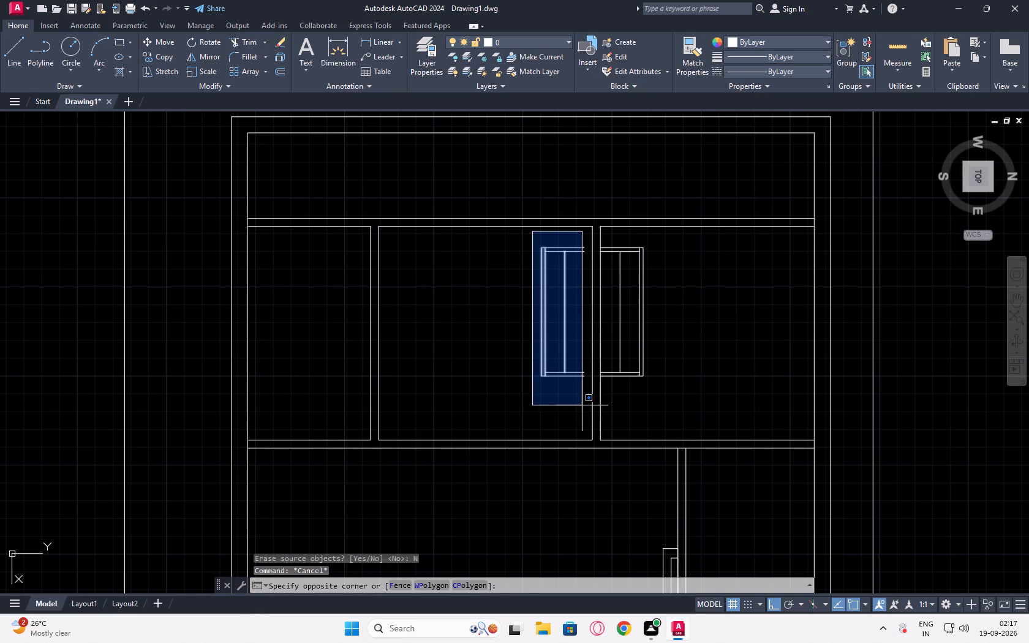
{"action": "left_click", "coordinate": [582, 409]}
{"action": "left_click", "coordinate": [584, 418]}
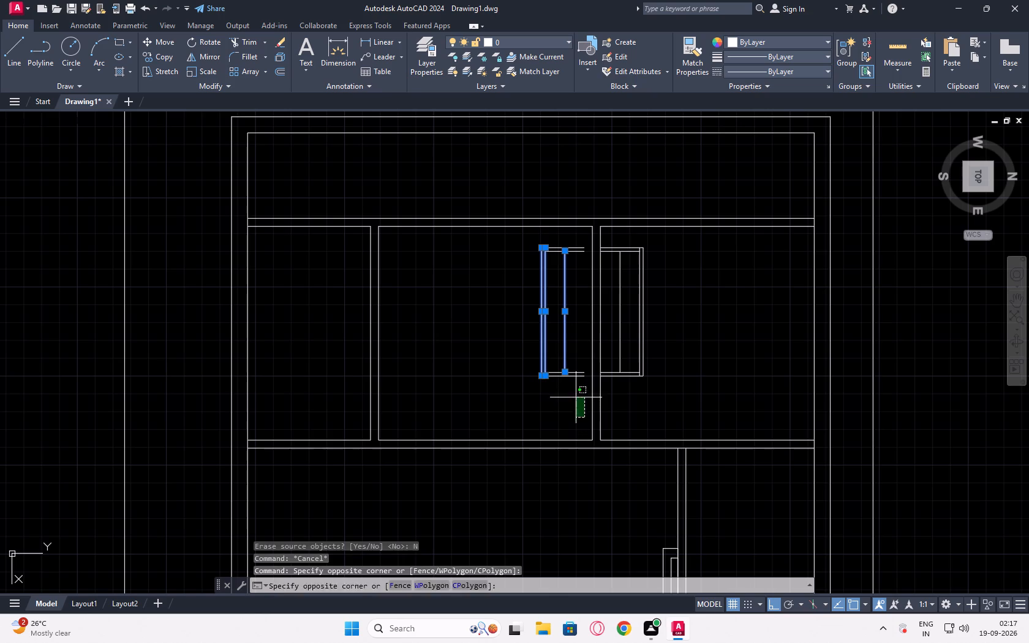
{"action": "key", "text": "Escape"}
{"action": "left_click", "coordinate": [586, 239]}
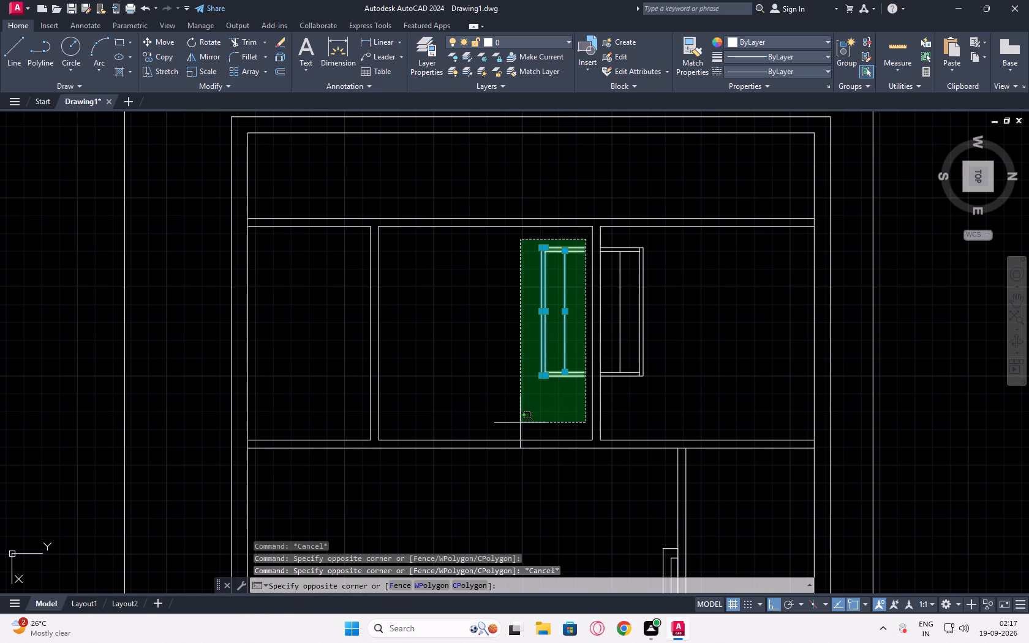
{"action": "left_click", "coordinate": [522, 402]}
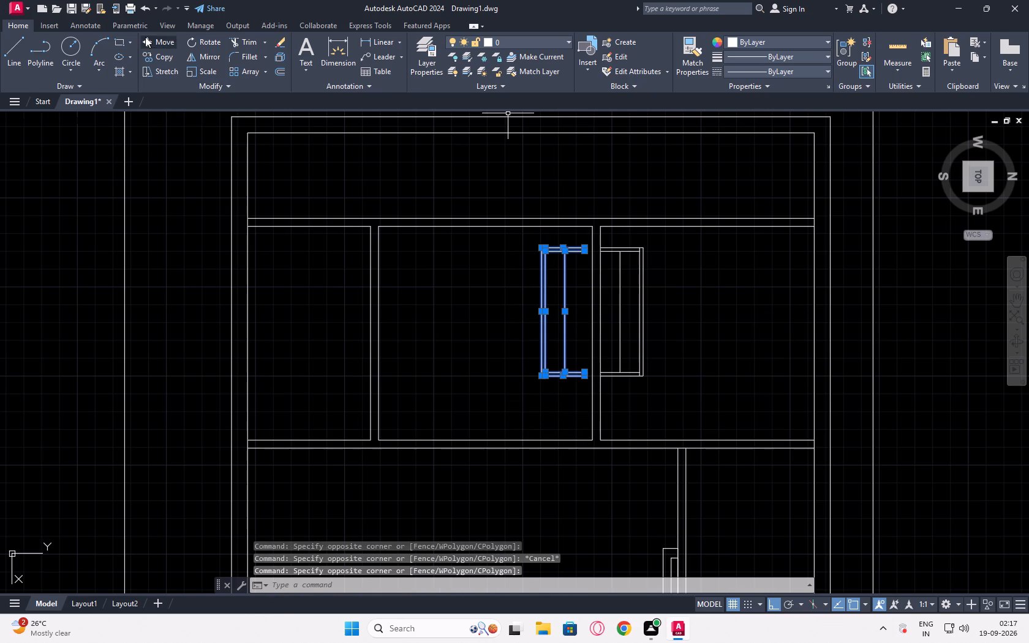
{"action": "left_click", "coordinate": [145, 37]}
{"action": "scroll", "coordinate": [589, 285], "scroll_direction": "up", "scroll_amount": 3}
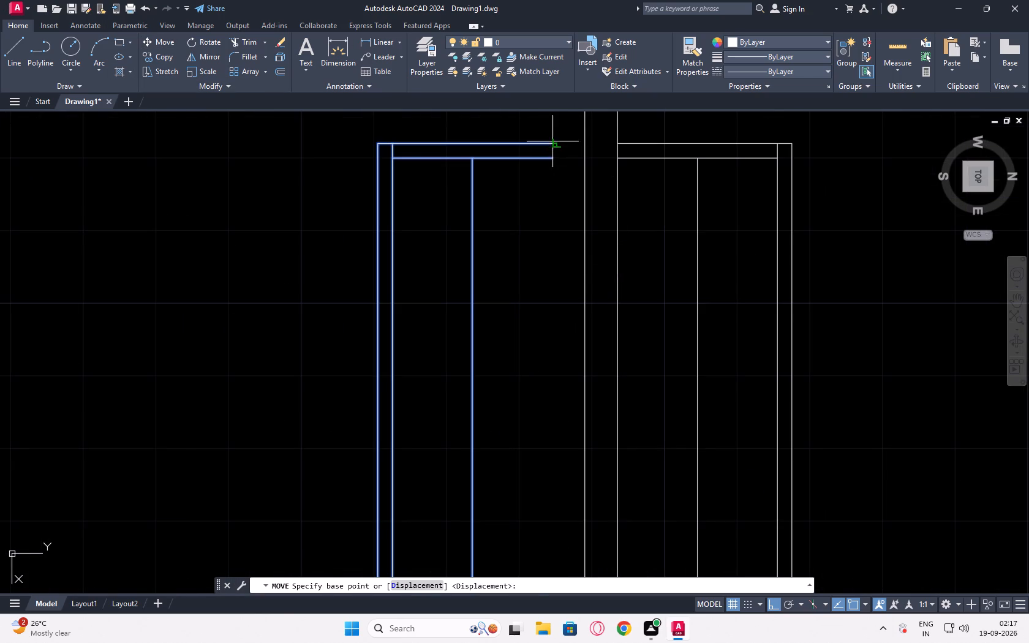
{"action": "left_click", "coordinate": [552, 140]}
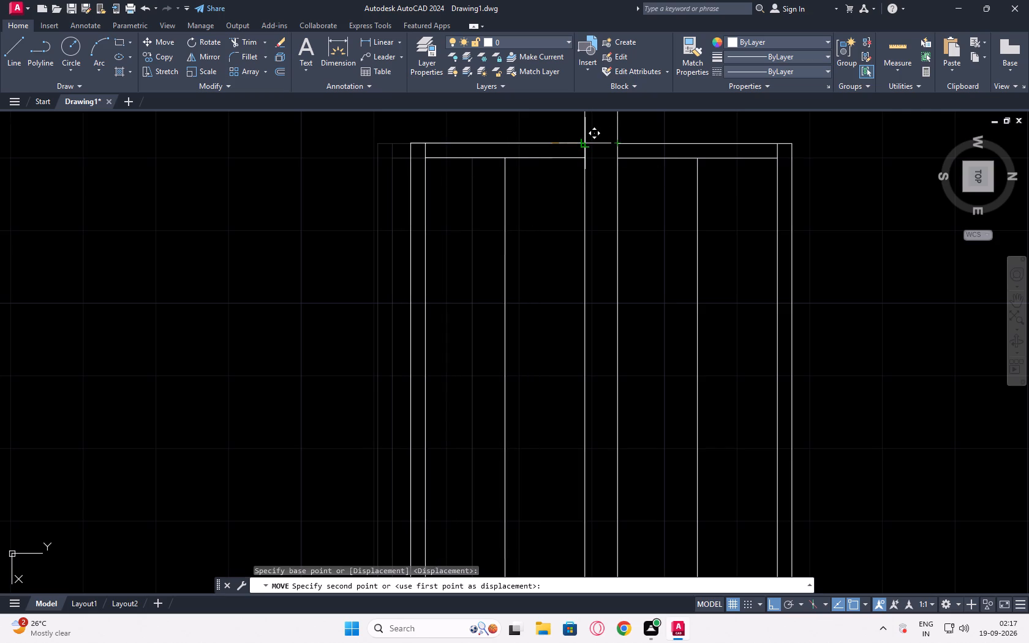
{"action": "left_click", "coordinate": [584, 143]}
{"action": "key", "text": "Escape"}
{"action": "scroll", "coordinate": [551, 331], "scroll_direction": "down", "scroll_amount": 3}
{"action": "key", "text": "Escape"}
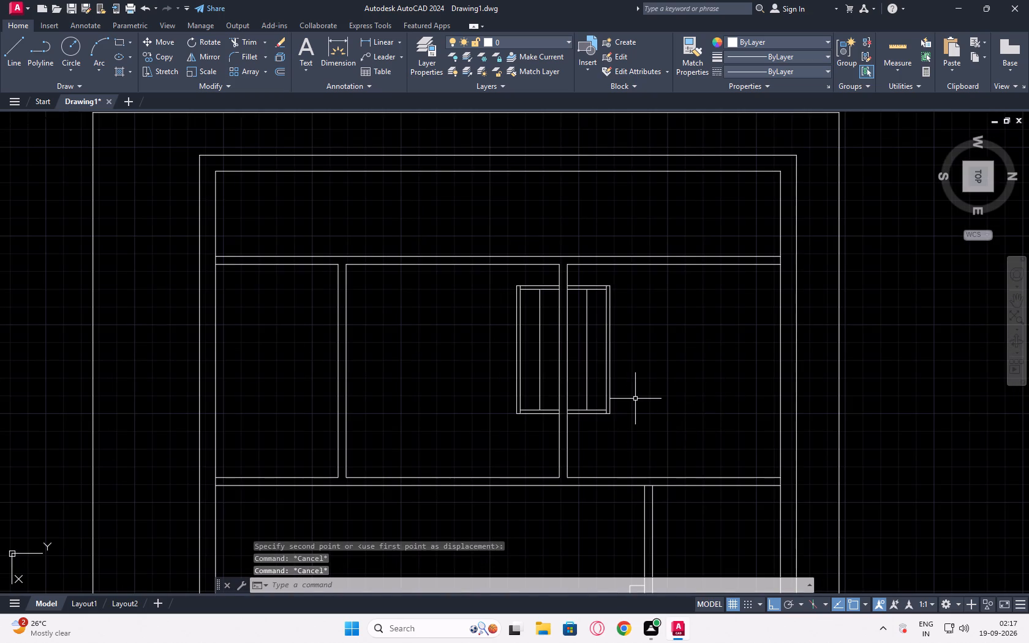
With Ortho off, draw a short diagonal line across the centre line near the west end of the middle-room fixture.
{"action": "scroll", "coordinate": [635, 400], "scroll_direction": "down", "scroll_amount": 1}
{"action": "scroll", "coordinate": [635, 400], "scroll_direction": "up", "scroll_amount": 2}
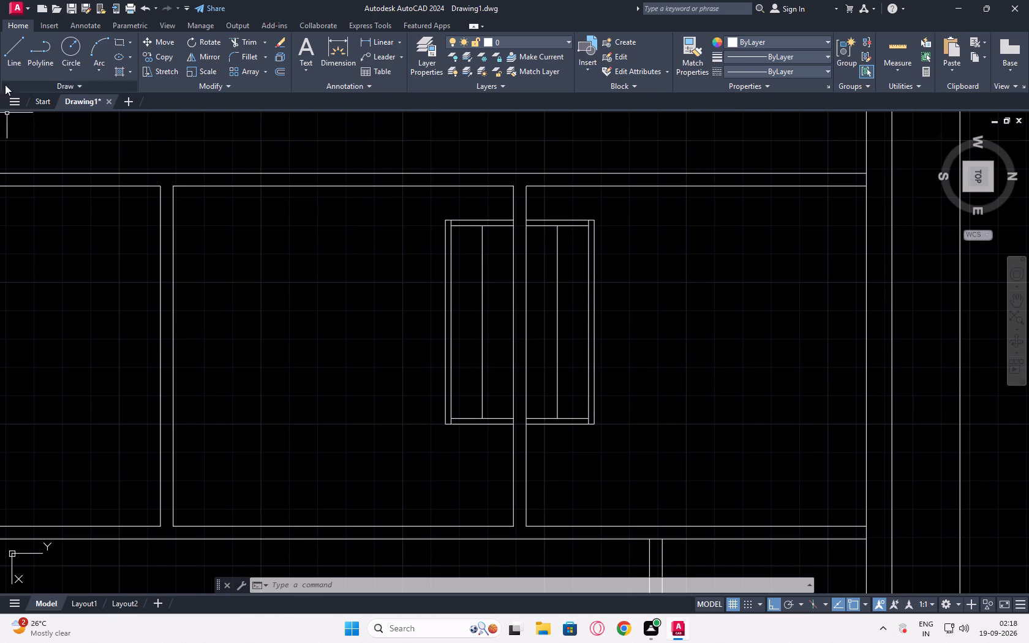
{"action": "left_click", "coordinate": [9, 37]}
{"action": "scroll", "coordinate": [472, 227], "scroll_direction": "up", "scroll_amount": 2}
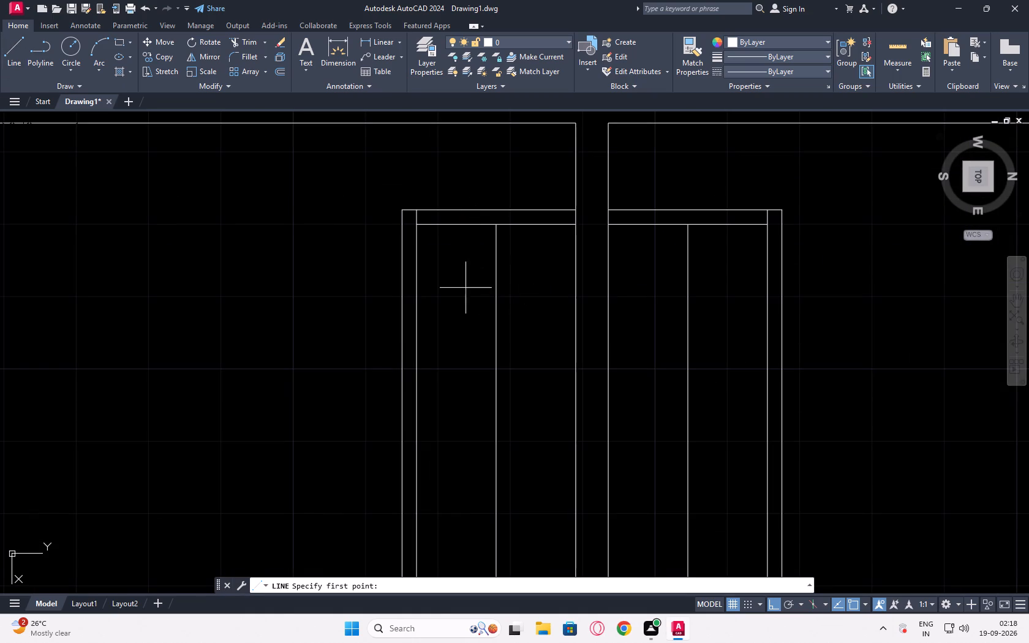
{"action": "key", "text": "F8"}
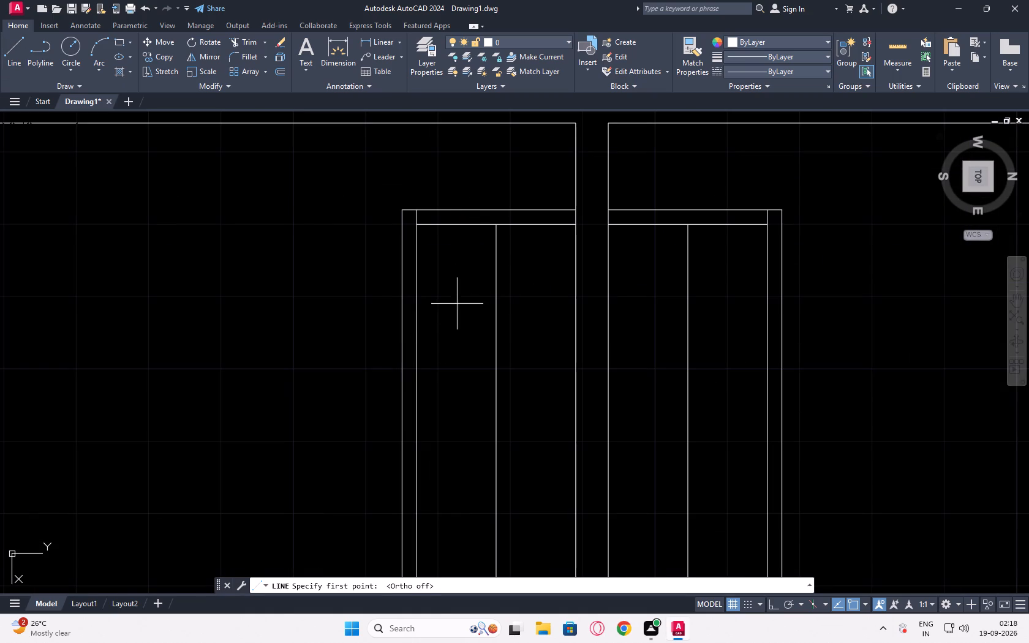
{"action": "left_click", "coordinate": [457, 314]}
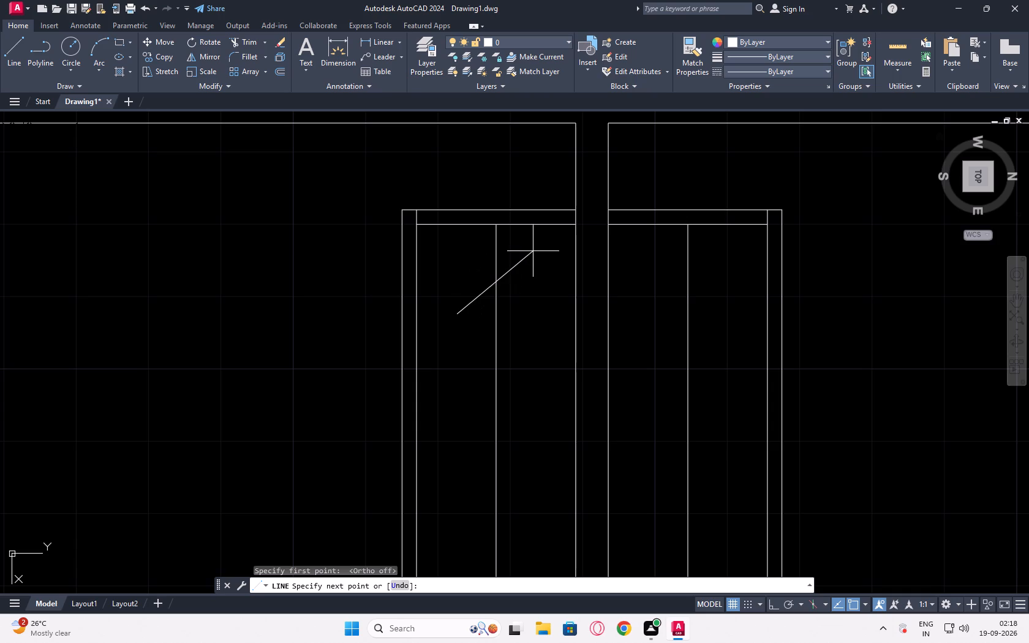
{"action": "left_click", "coordinate": [535, 249]}
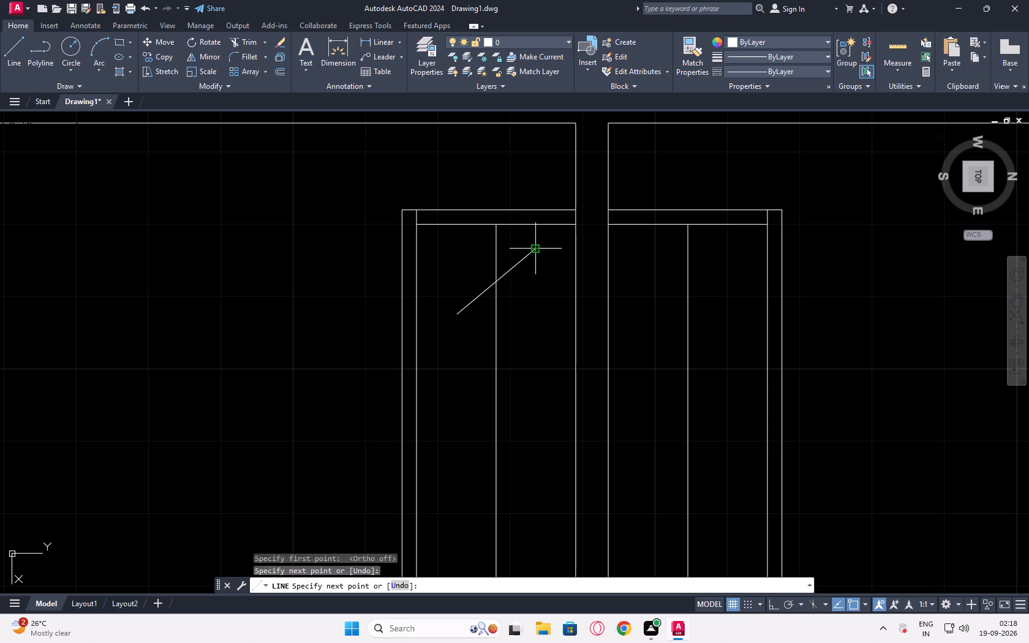
{"action": "key", "text": "Escape"}
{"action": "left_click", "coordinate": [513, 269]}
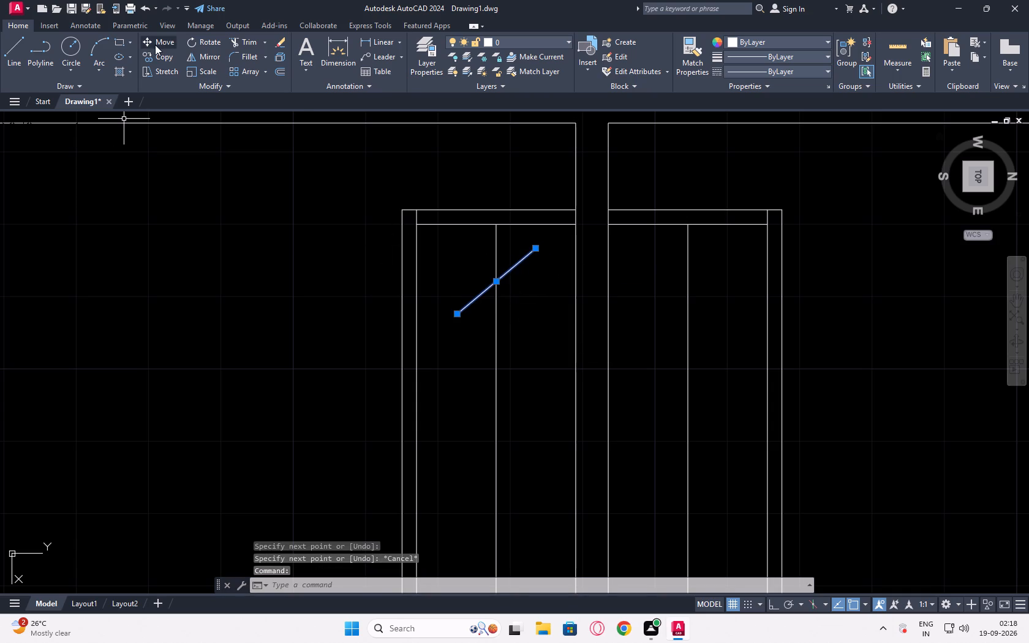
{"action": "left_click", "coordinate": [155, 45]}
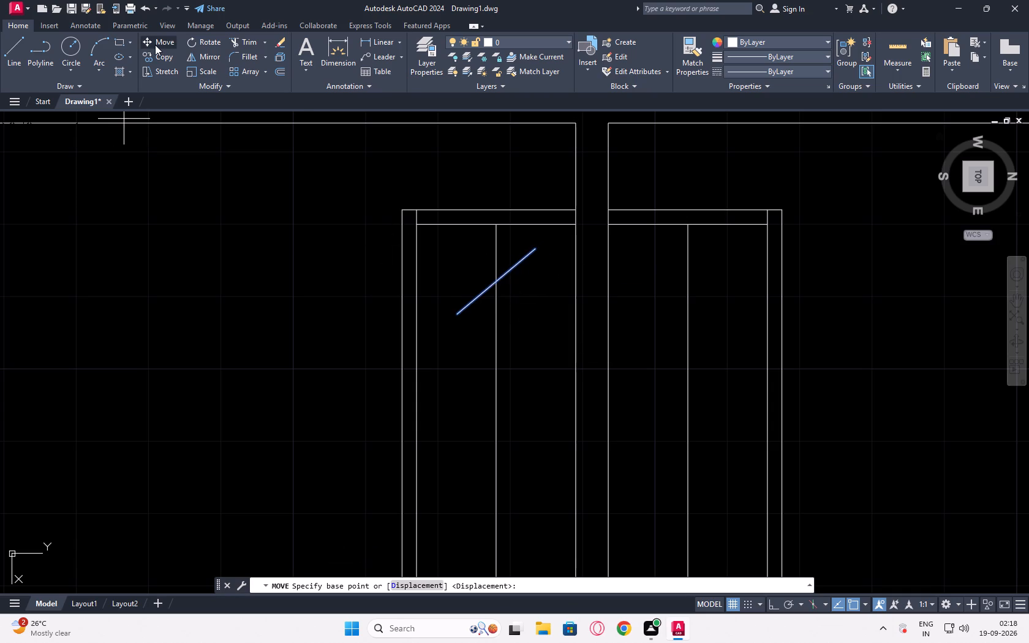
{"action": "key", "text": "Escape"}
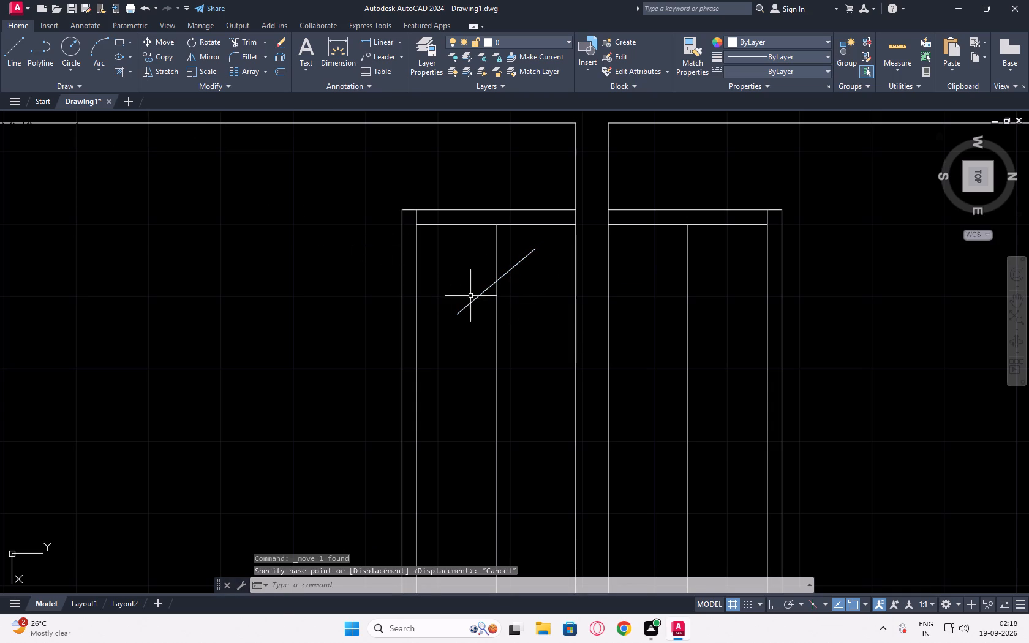
Move the diagonal line by its midpoint slightly west along the middle-room fixture's centre line.
{"action": "left_click", "coordinate": [472, 299]}
{"action": "left_click", "coordinate": [149, 43]}
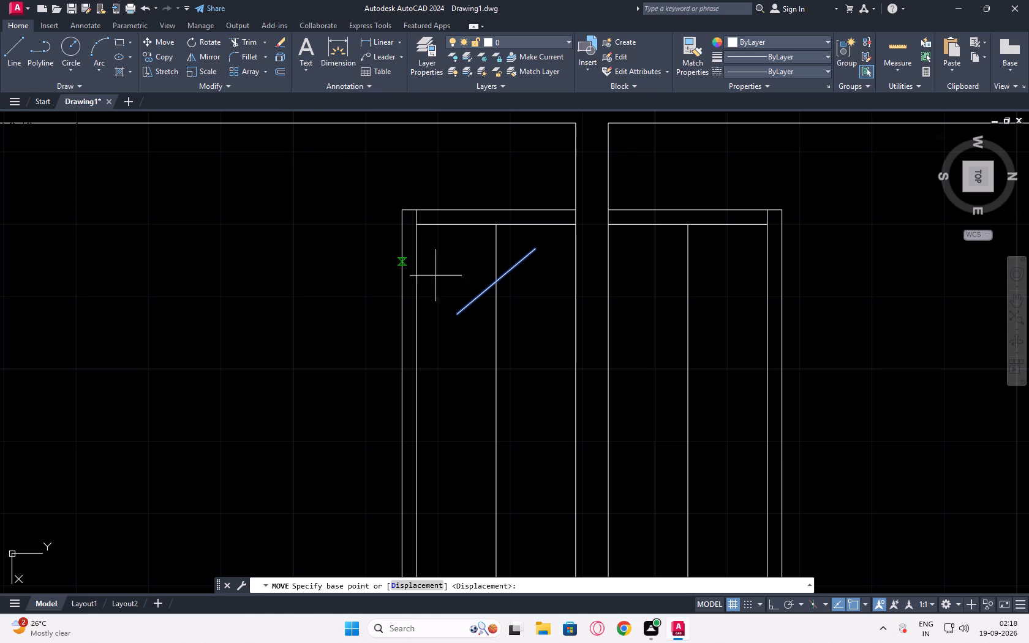
{"action": "left_click", "coordinate": [496, 282]}
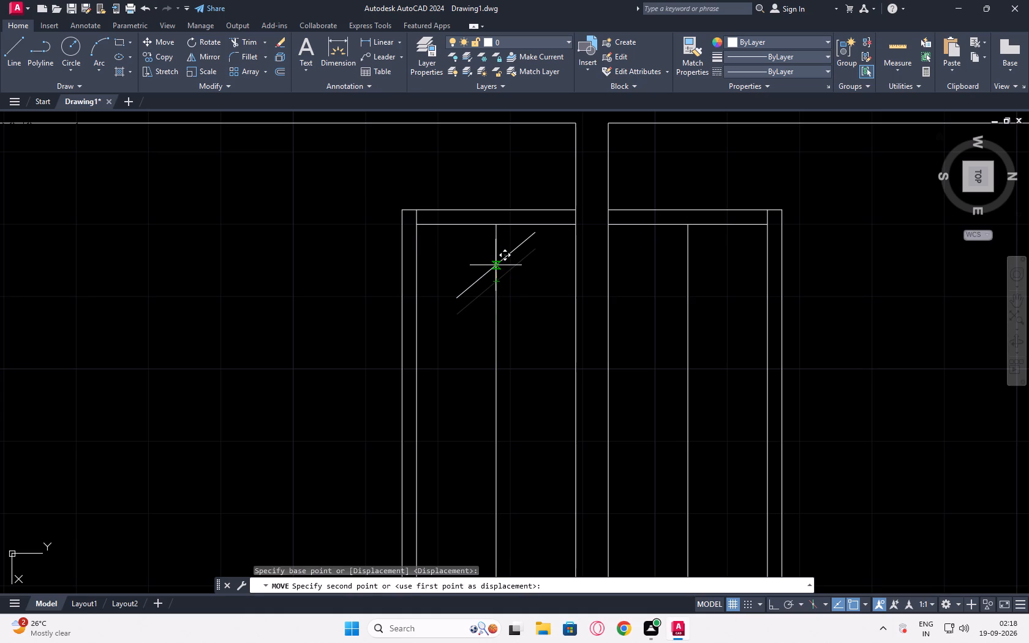
{"action": "left_click", "coordinate": [496, 265]}
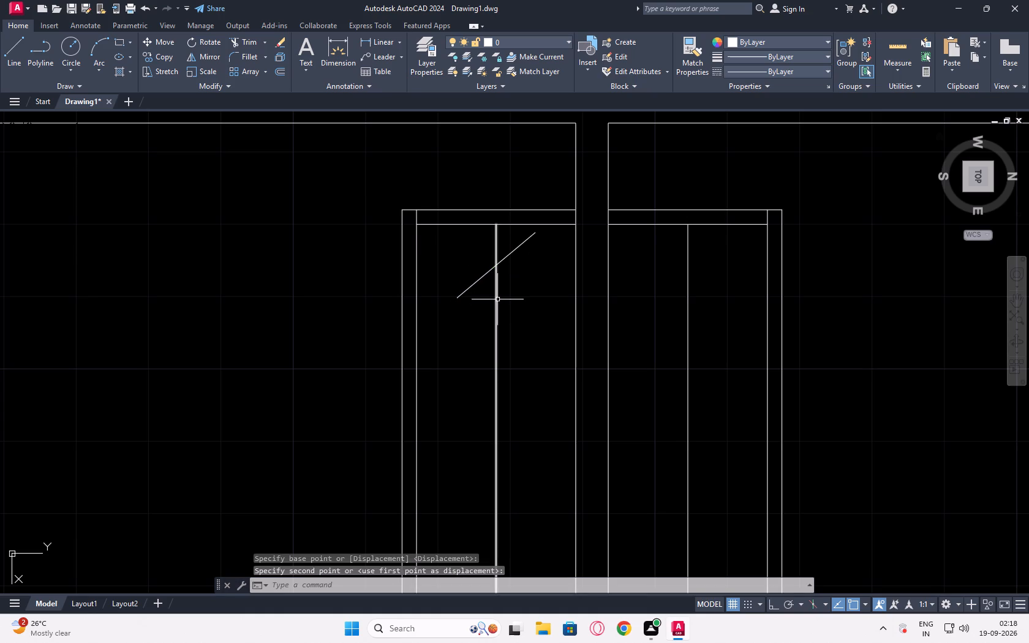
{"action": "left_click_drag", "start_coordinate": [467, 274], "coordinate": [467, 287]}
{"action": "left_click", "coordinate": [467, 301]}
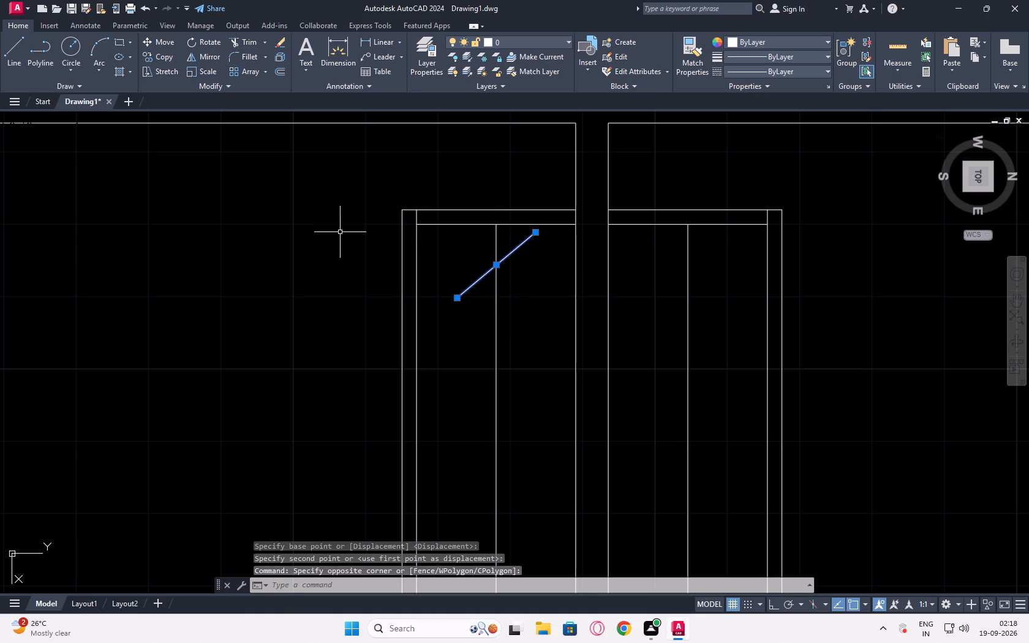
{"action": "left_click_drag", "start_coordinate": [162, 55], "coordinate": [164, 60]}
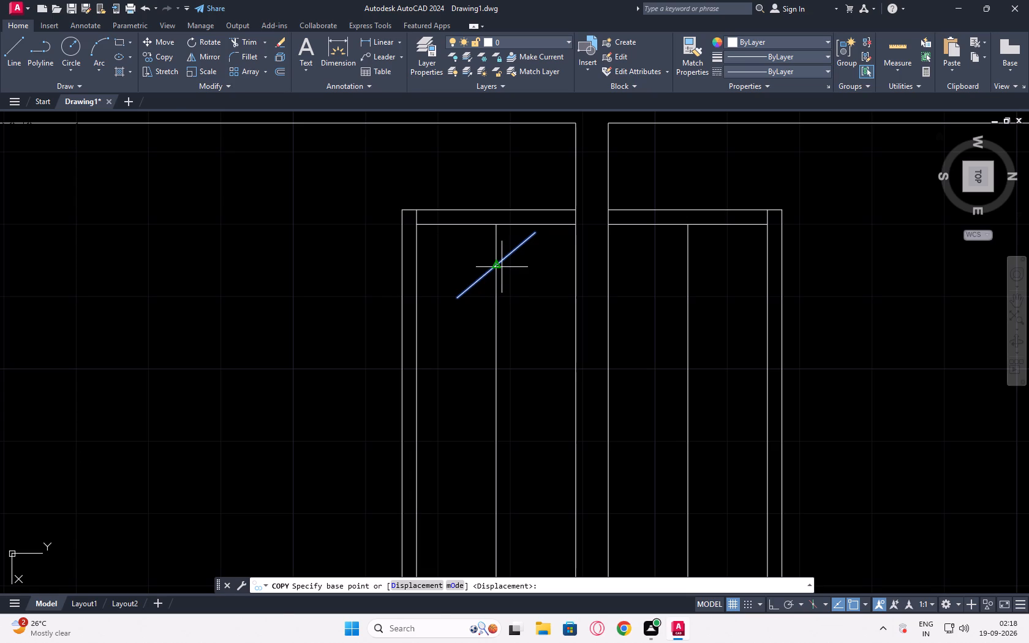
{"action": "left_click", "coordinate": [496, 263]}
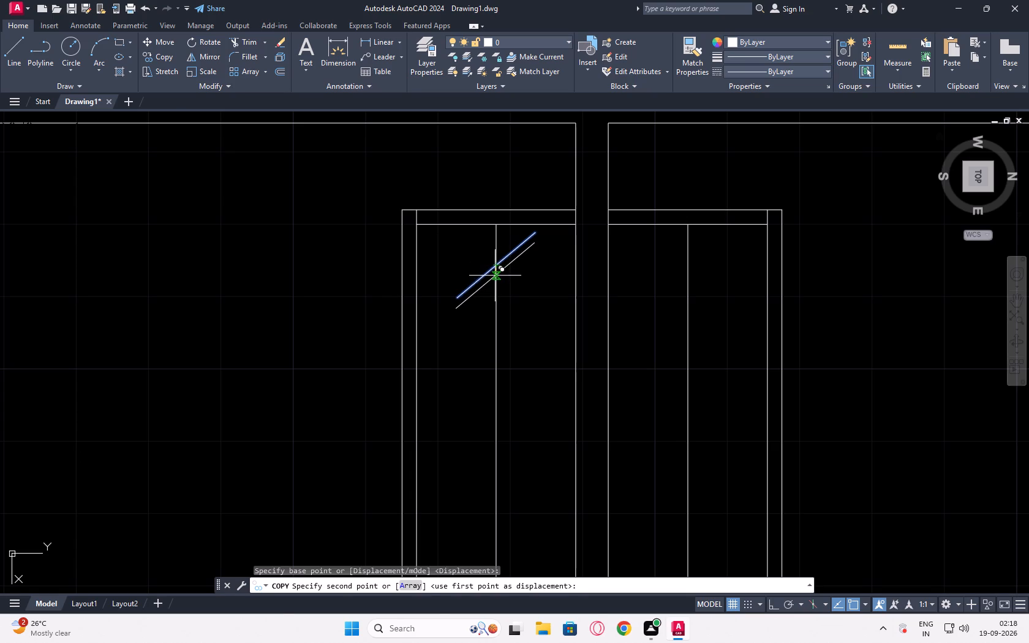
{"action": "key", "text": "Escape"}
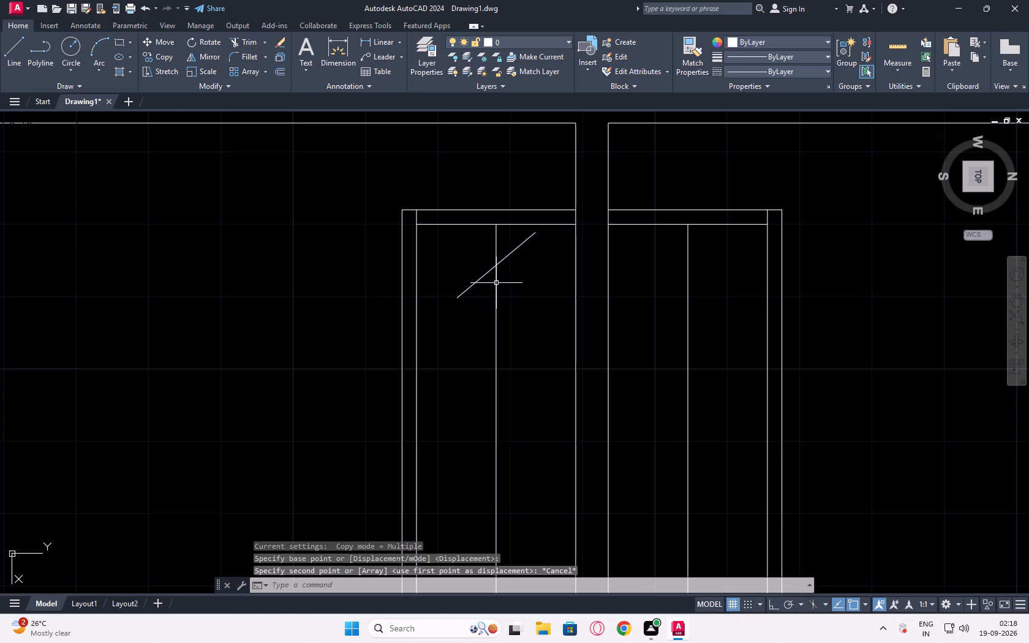
Offset the diagonal line in the middle-room fixture by 2" towards the east.
{"action": "left_click", "coordinate": [483, 276]}
{"action": "left_click", "coordinate": [278, 72]}
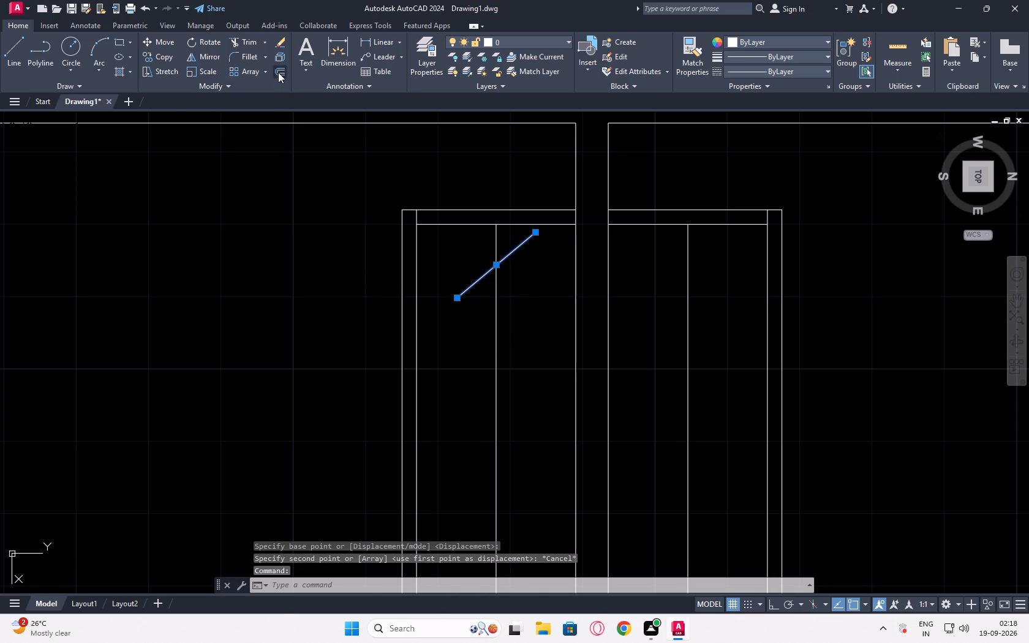
{"action": "left_click", "coordinate": [499, 264]}
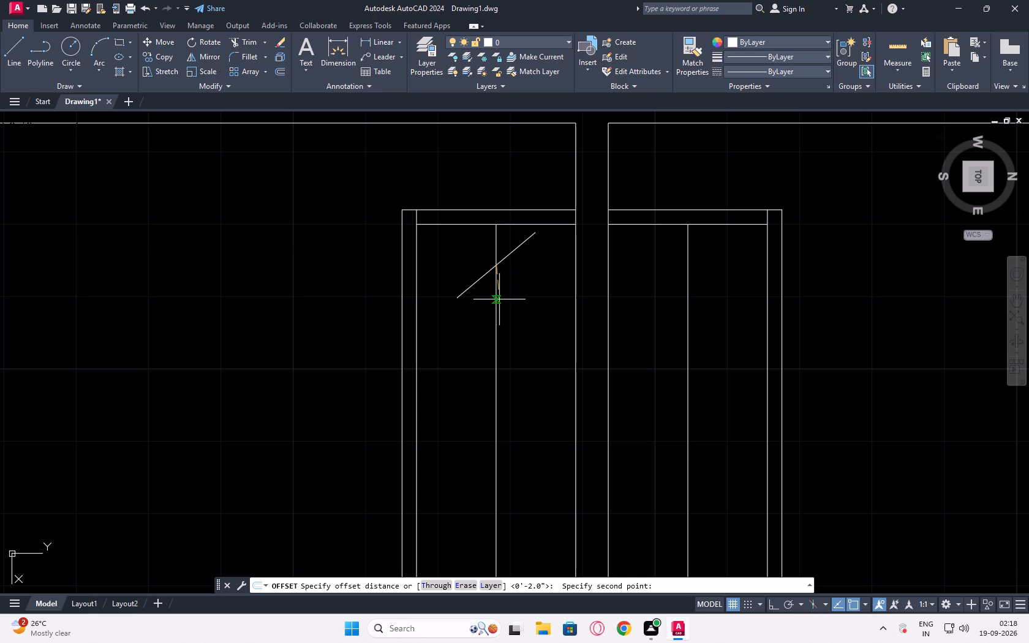
{"action": "type", "text": "2\""}
{"action": "key", "text": "Return"}
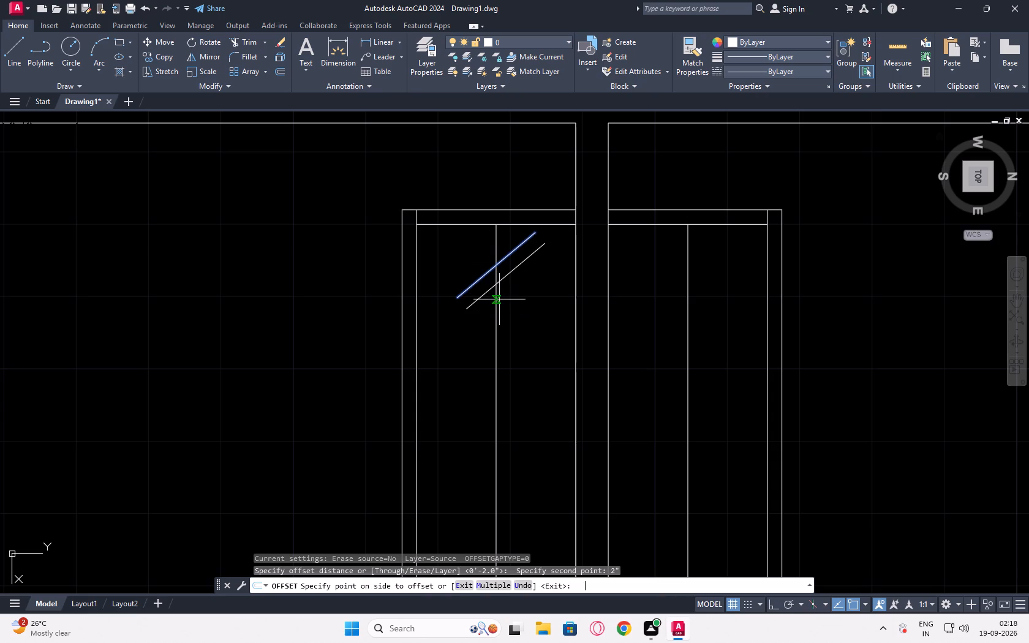
{"action": "left_click", "coordinate": [488, 324]}
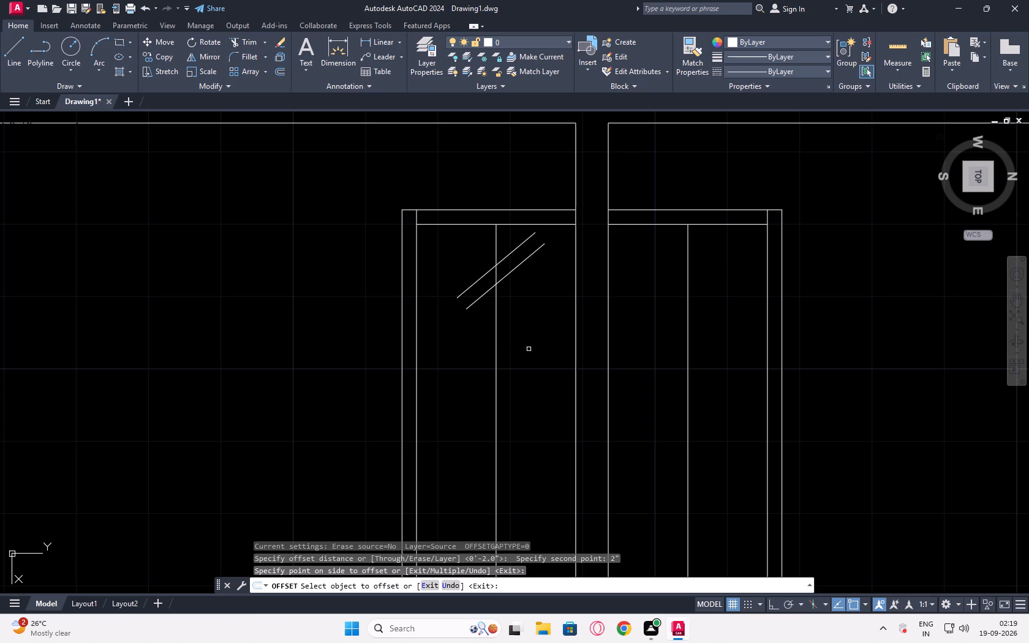
{"action": "key", "text": "Escape"}
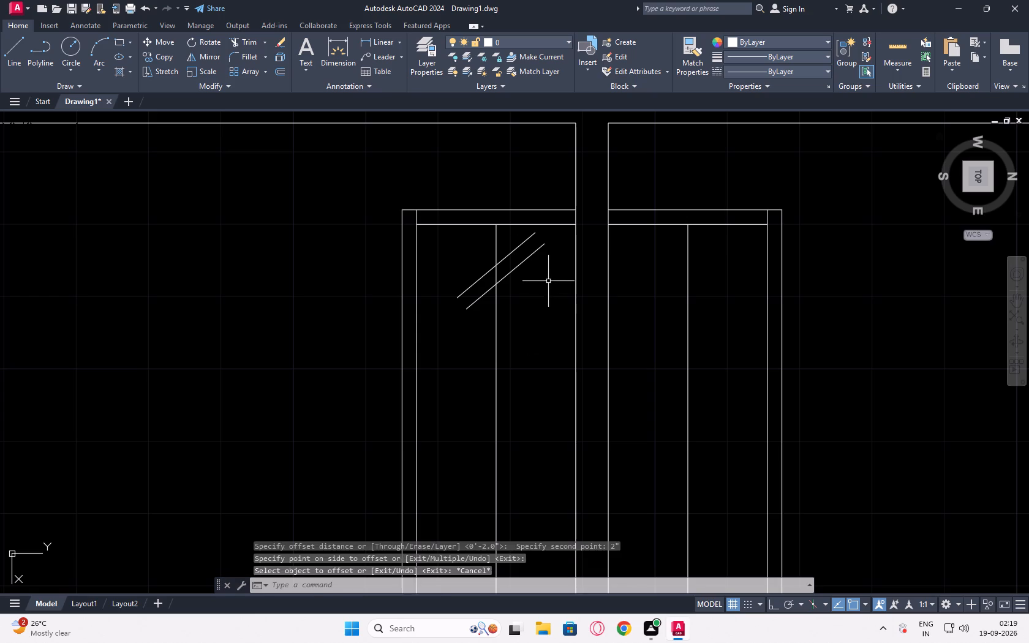
Move the offset diagonal by its midpoint onto the middle-room fixture's centre line, in line with the original diagonal.
{"action": "left_click", "coordinate": [548, 280]}
{"action": "left_click", "coordinate": [510, 269]}
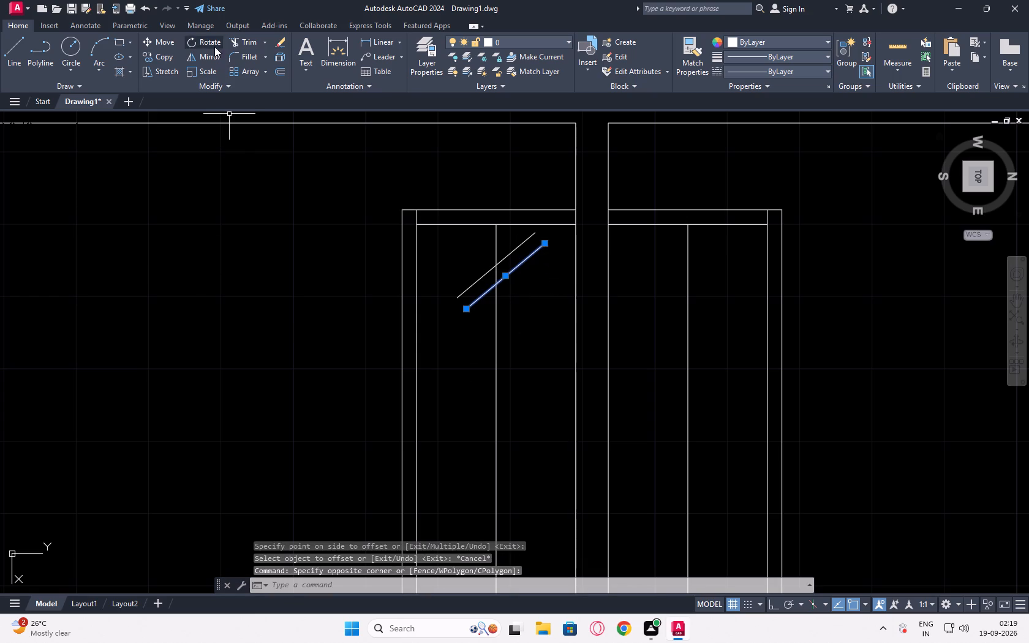
{"action": "left_click", "coordinate": [154, 42]}
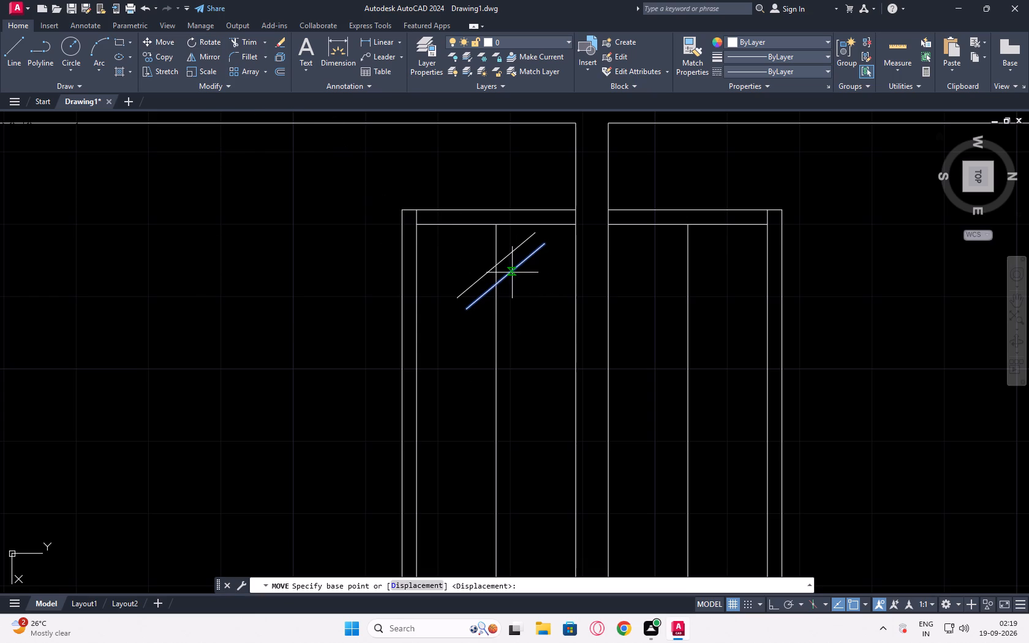
{"action": "left_click", "coordinate": [510, 277]}
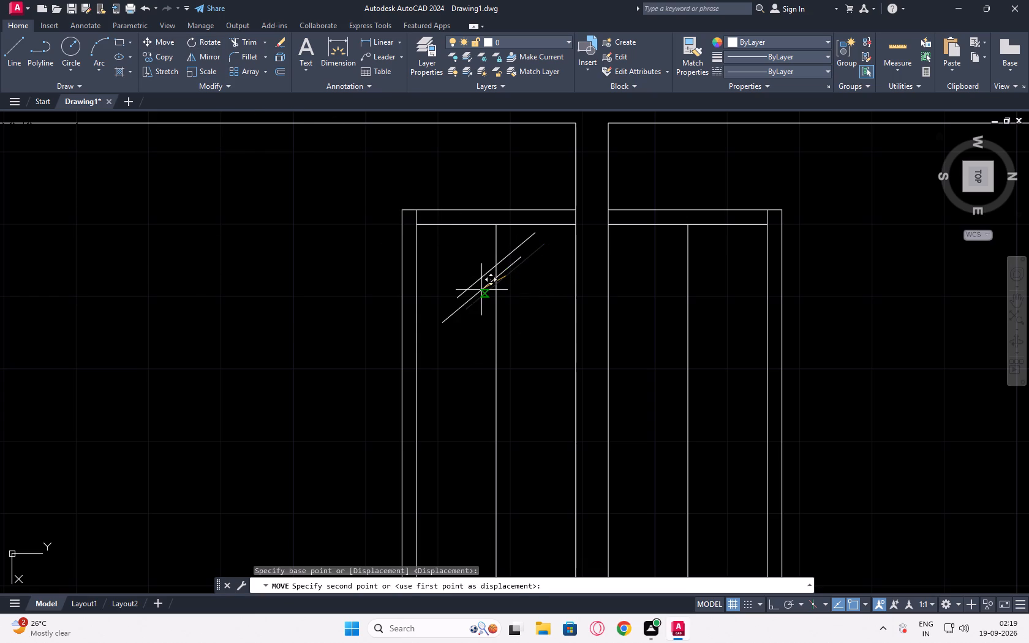
{"action": "left_click", "coordinate": [496, 280]}
{"action": "key", "text": "Escape"}
Copy the pair of diagonals four times eastward along the middle-room fixture's centre line at roughly even spacing.
{"action": "left_click", "coordinate": [452, 265]}
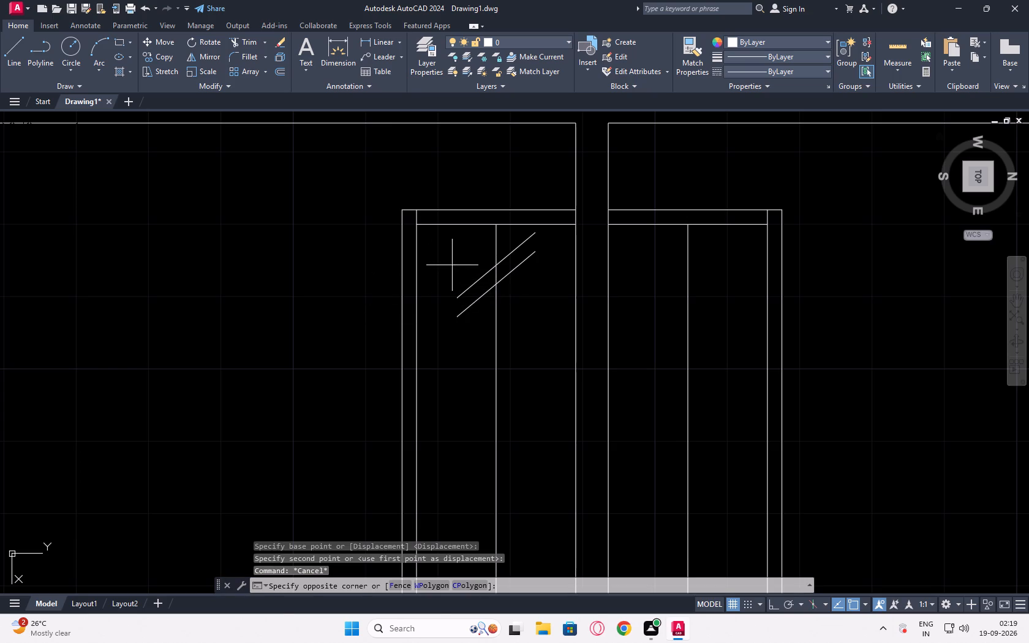
{"action": "left_click", "coordinate": [475, 332]}
{"action": "left_click_drag", "start_coordinate": [478, 356], "coordinate": [473, 342]}
{"action": "left_click", "coordinate": [447, 264]}
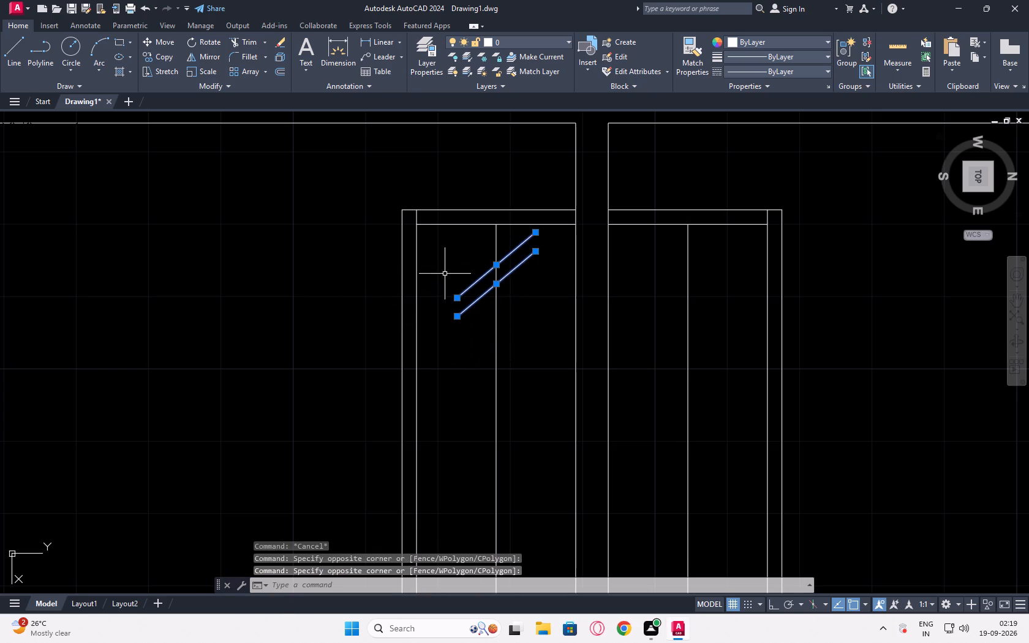
{"action": "left_click", "coordinate": [161, 54]}
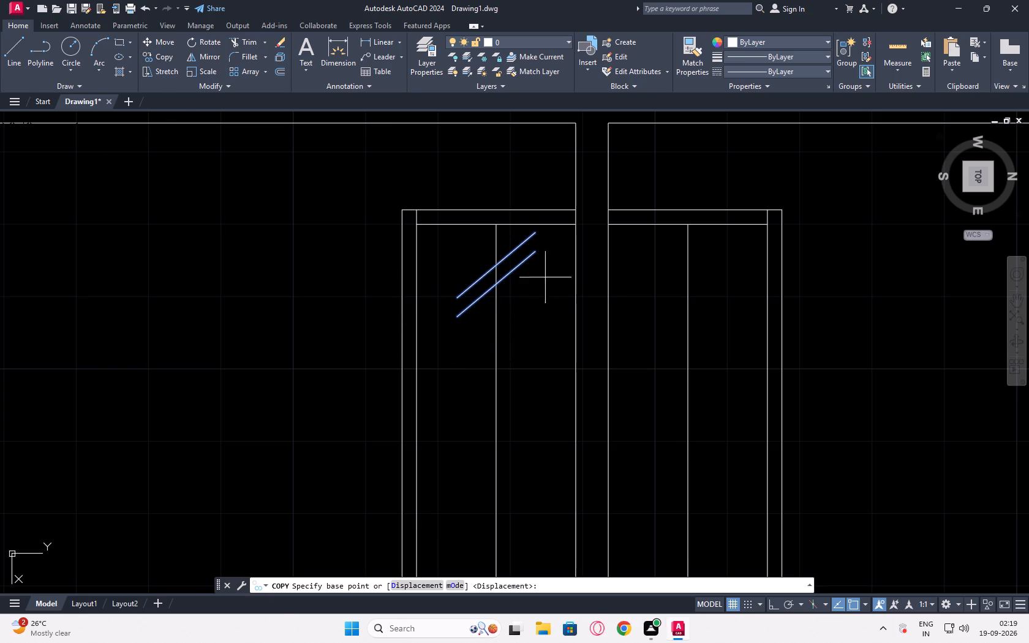
{"action": "left_click", "coordinate": [500, 263]}
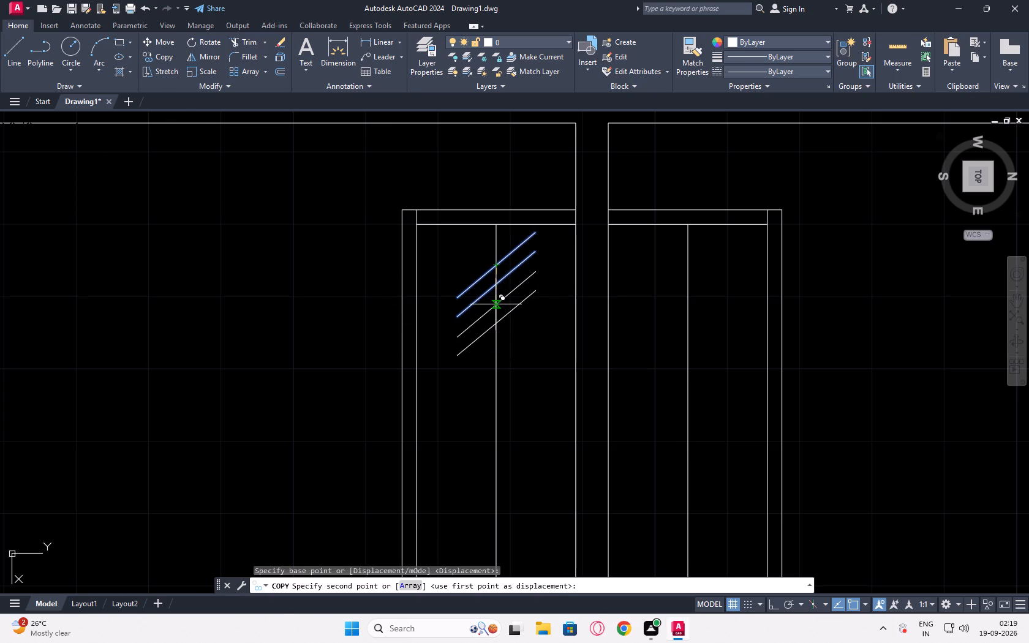
{"action": "left_click", "coordinate": [497, 302]}
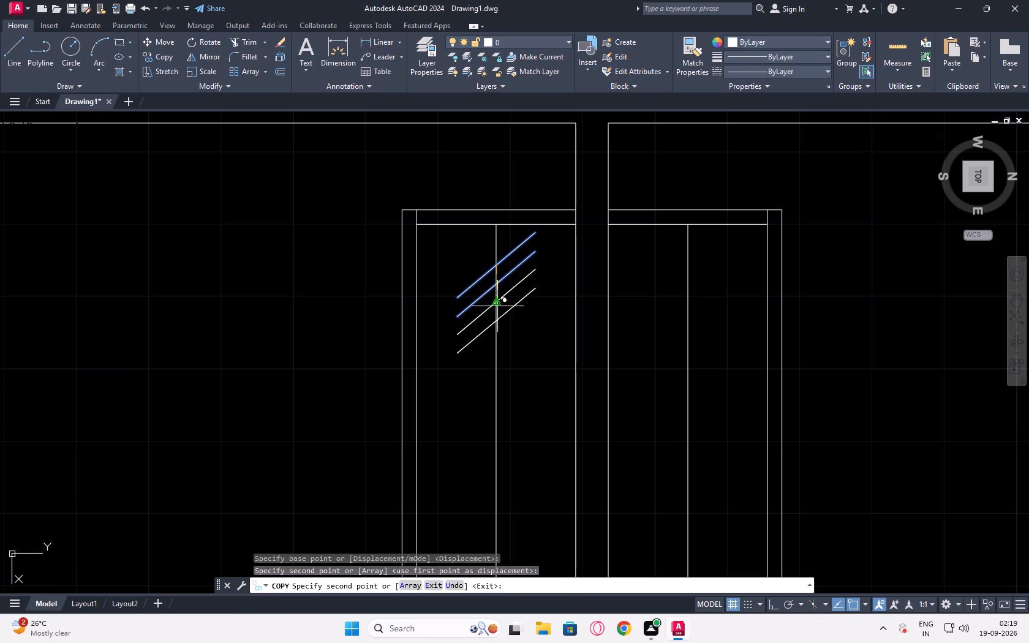
{"action": "left_click", "coordinate": [497, 337]}
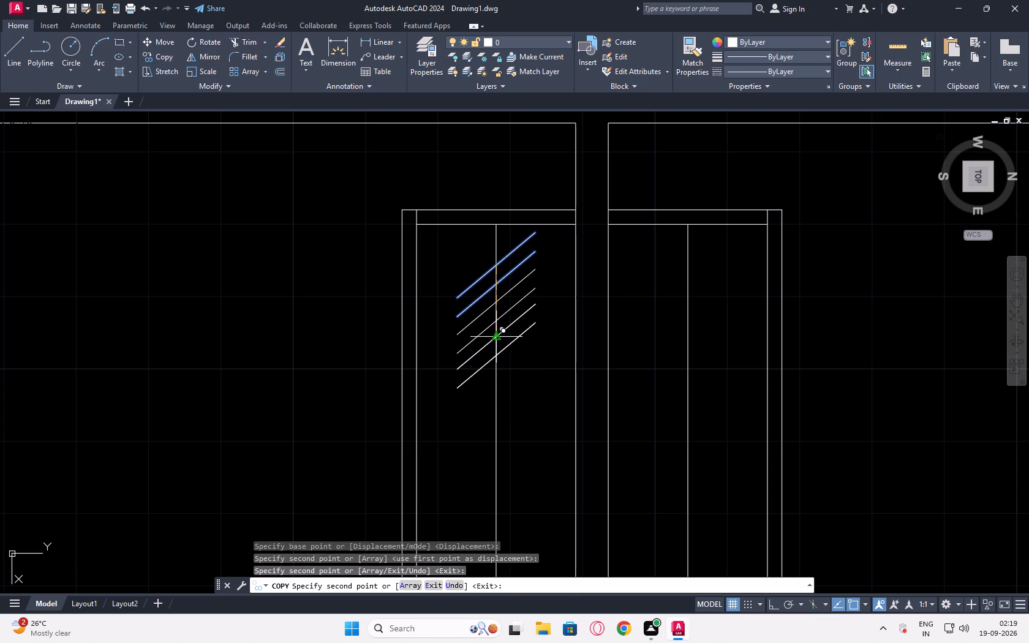
{"action": "left_click", "coordinate": [495, 377]}
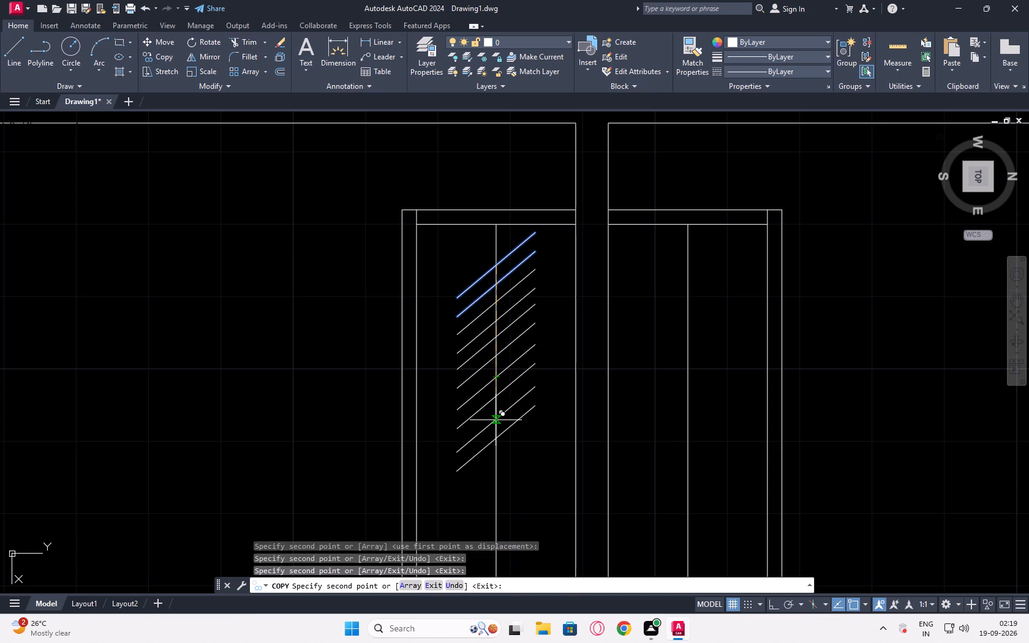
{"action": "left_click", "coordinate": [496, 420]}
{"action": "key", "text": "Escape"}
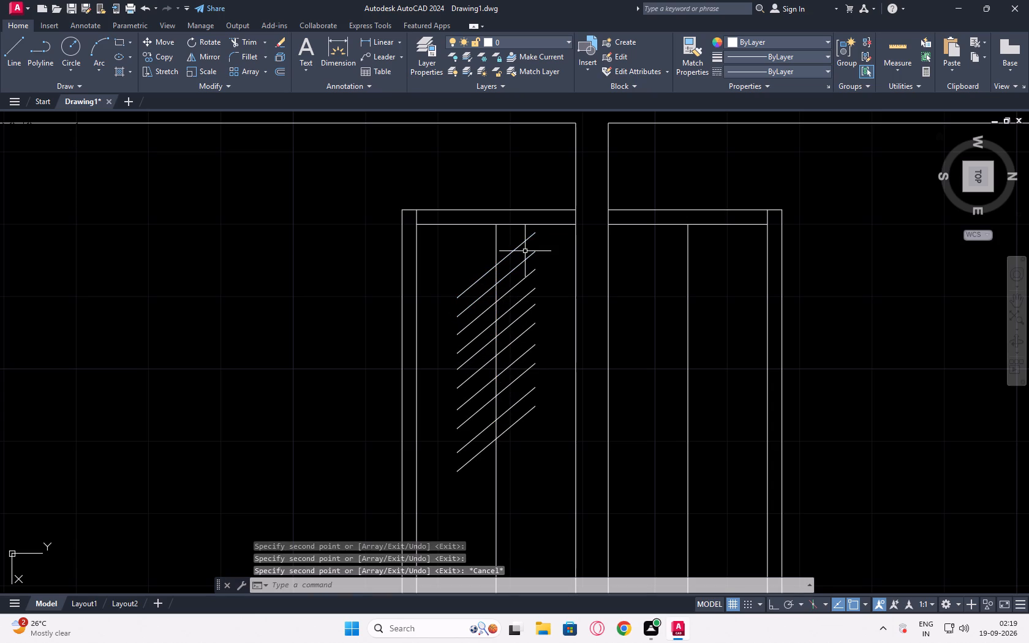
Copy all ten diagonals once further east along the centre line, continuing the row towards the middle-room fixture's east end.
{"action": "left_click_drag", "start_coordinate": [475, 252], "coordinate": [481, 262]}
{"action": "left_click", "coordinate": [456, 504]}
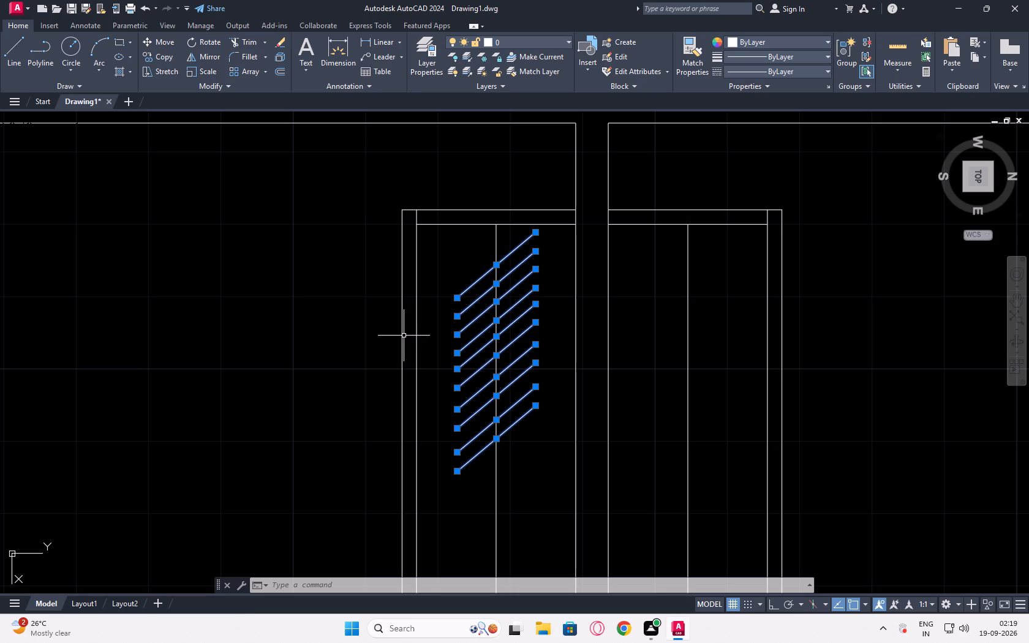
{"action": "left_click", "coordinate": [162, 53]}
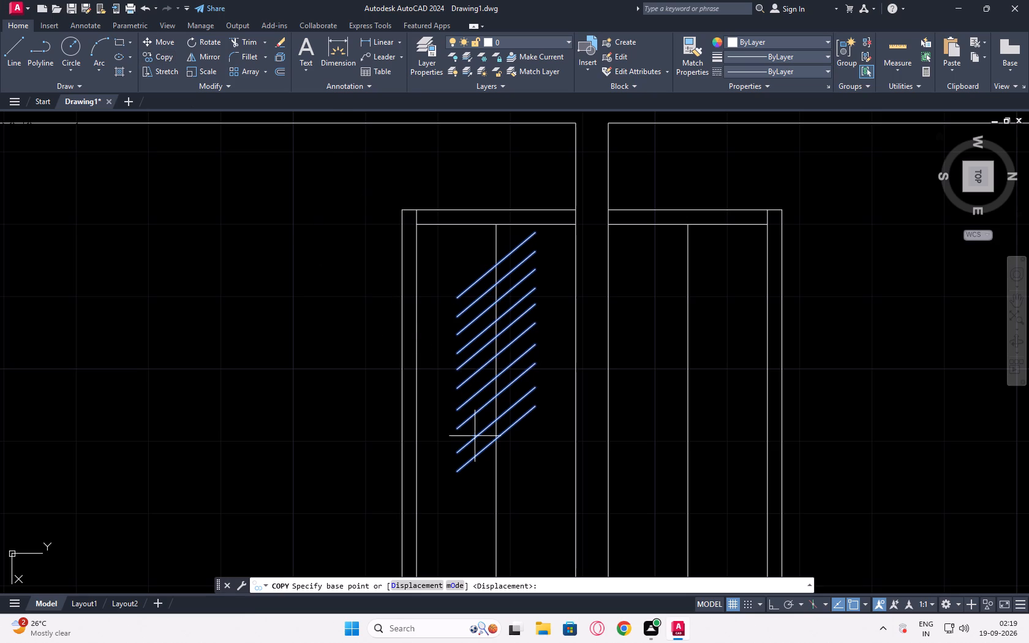
{"action": "left_click", "coordinate": [495, 438]}
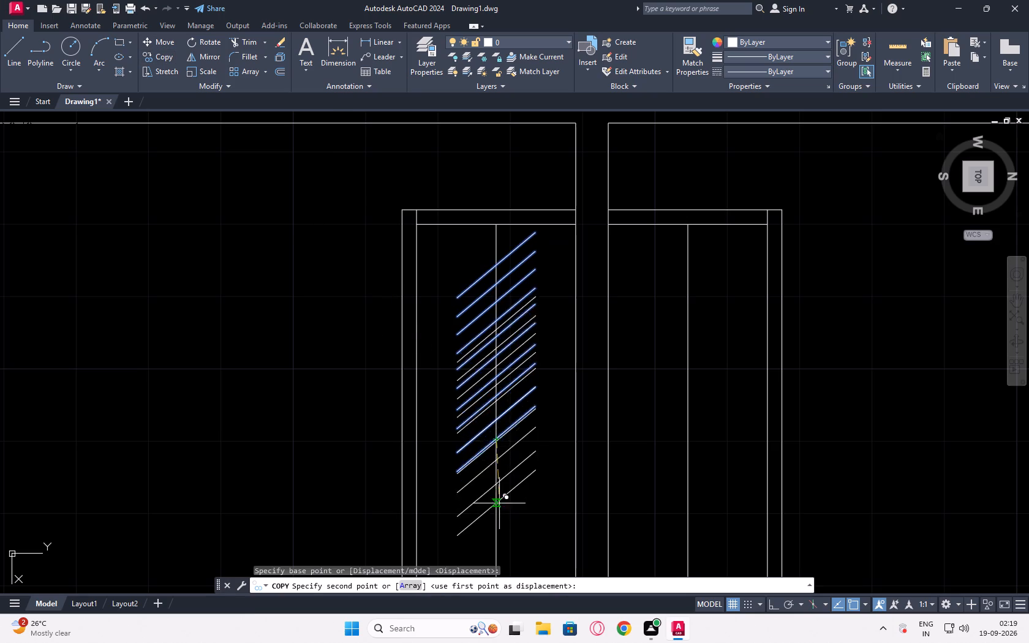
{"action": "scroll", "coordinate": [499, 519], "scroll_direction": "down", "scroll_amount": 3}
{"action": "middle_click_drag", "start_coordinate": [499, 519], "coordinate": [483, 356]}
{"action": "scroll", "coordinate": [487, 409], "scroll_direction": "down", "scroll_amount": 1}
{"action": "scroll", "coordinate": [481, 379], "scroll_direction": "up", "scroll_amount": 2}
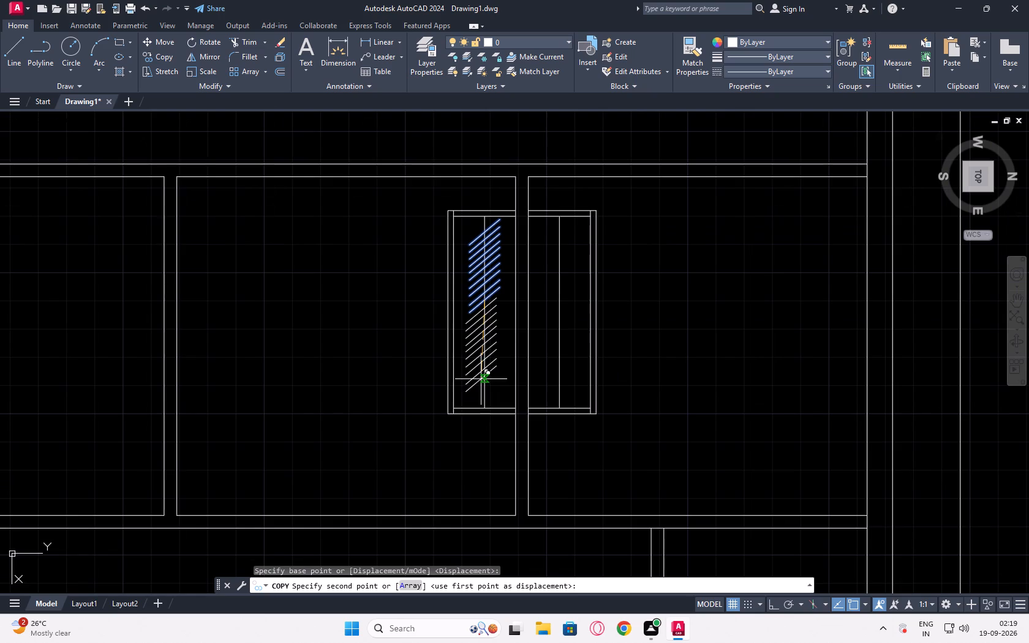
{"action": "scroll", "coordinate": [486, 402], "scroll_direction": "up", "scroll_amount": 3}
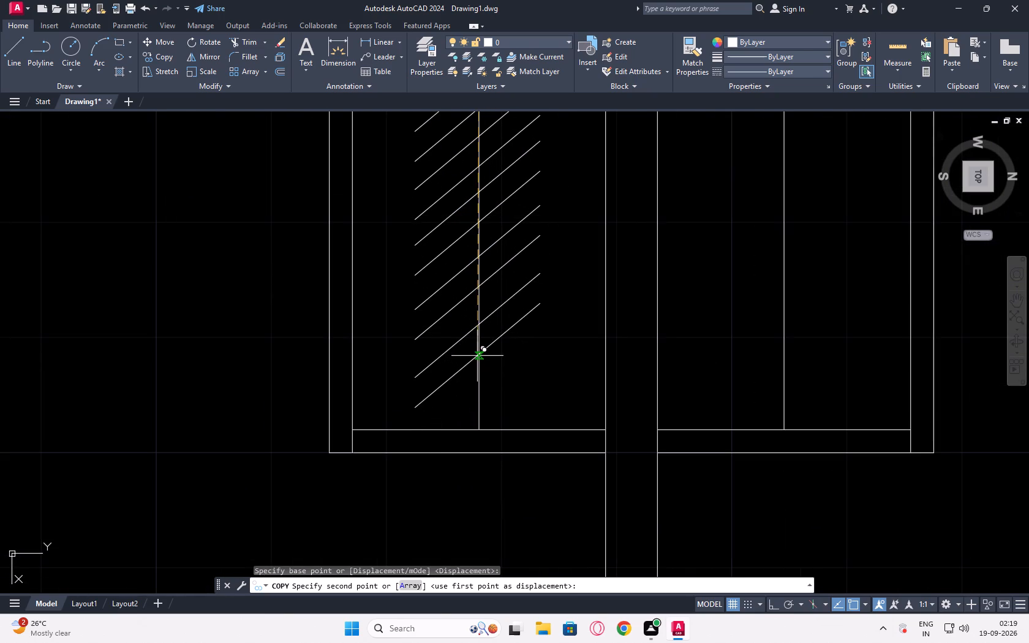
{"action": "middle_click_drag", "start_coordinate": [477, 356], "coordinate": [451, 444]}
{"action": "scroll", "coordinate": [451, 444], "scroll_direction": "down", "scroll_amount": 1}
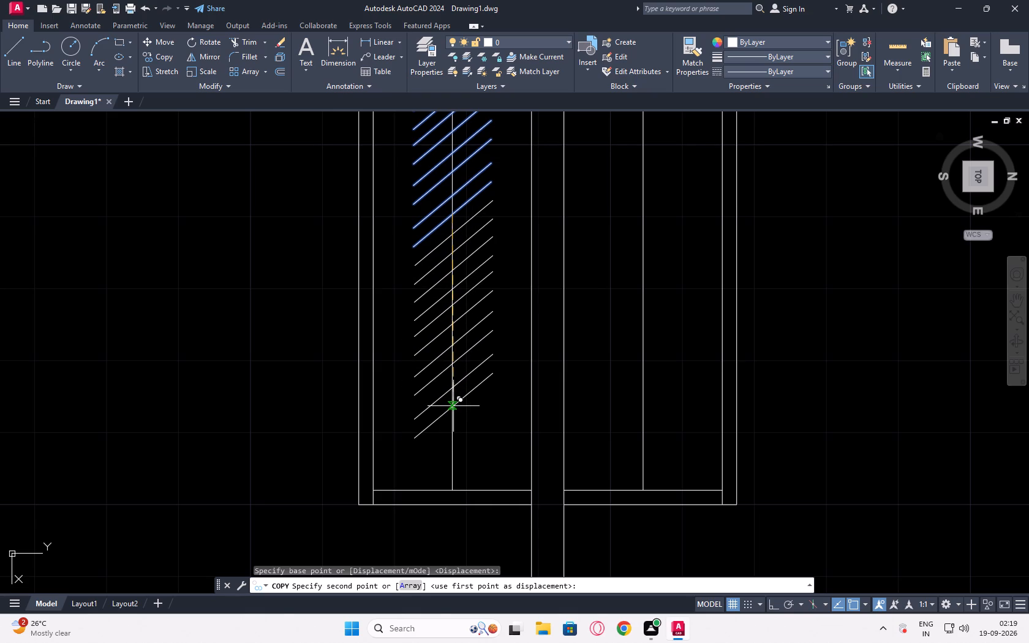
{"action": "left_click", "coordinate": [452, 406]}
{"action": "key", "text": "Escape"}
{"action": "scroll", "coordinate": [409, 419], "scroll_direction": "down", "scroll_amount": 2}
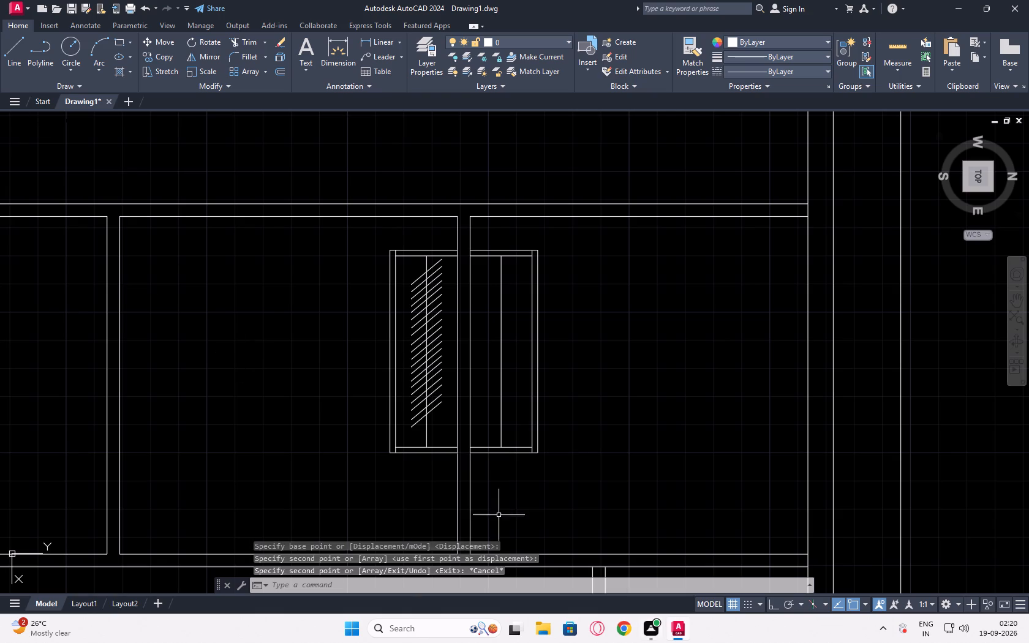
{"action": "scroll", "coordinate": [449, 363], "scroll_direction": "up", "scroll_amount": 2}
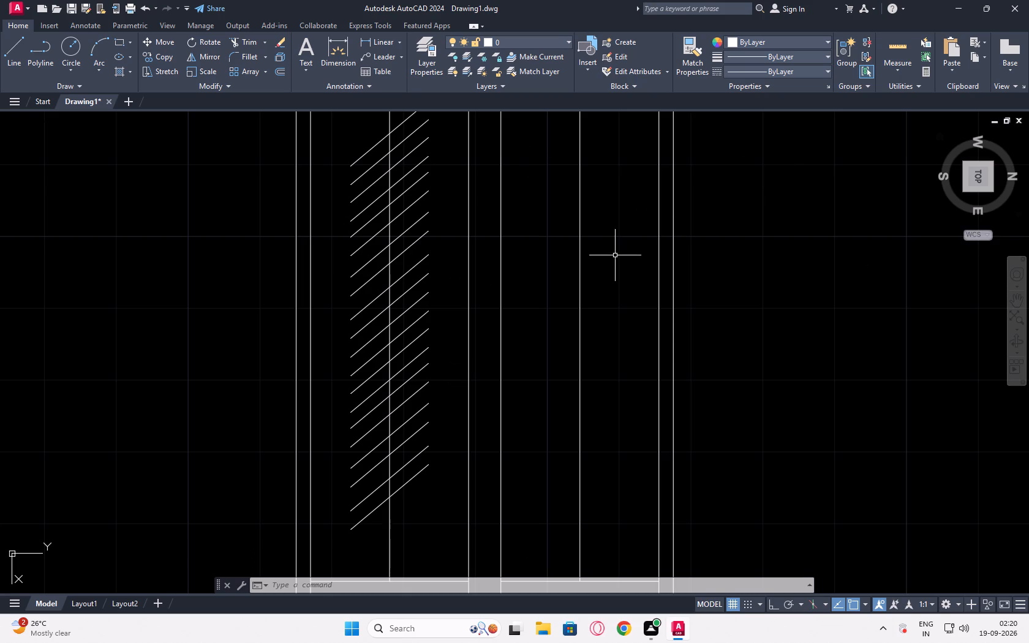
{"action": "key", "text": "Escape"}
{"action": "scroll", "coordinate": [462, 334], "scroll_direction": "down", "scroll_amount": 1}
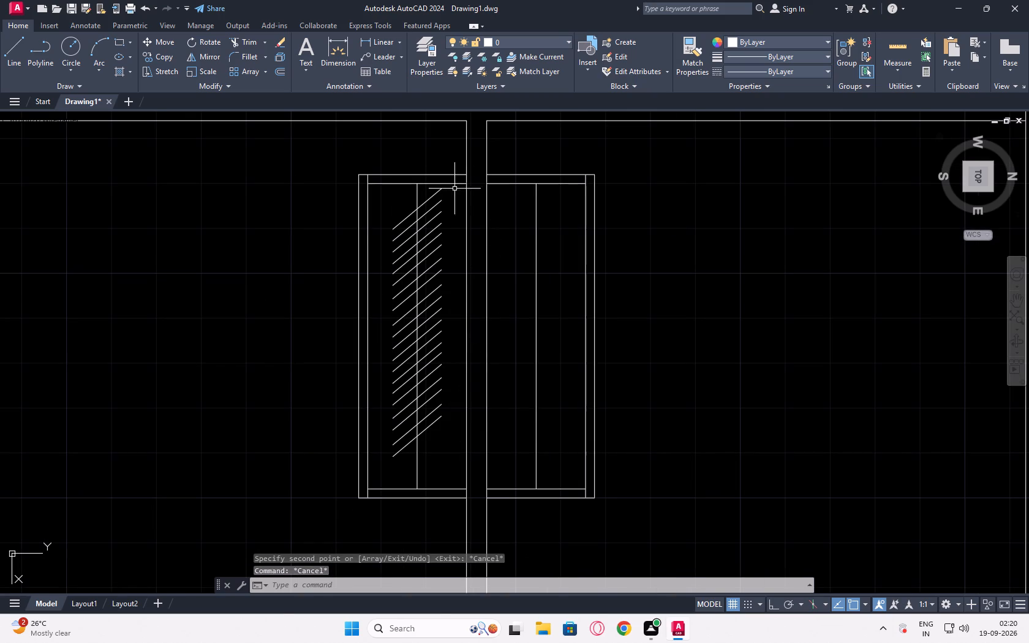
Copy the full row of diagonals straight north onto the centre line of the fixture on the partition's other side.
{"action": "left_click", "coordinate": [405, 208]}
{"action": "left_click", "coordinate": [390, 459]}
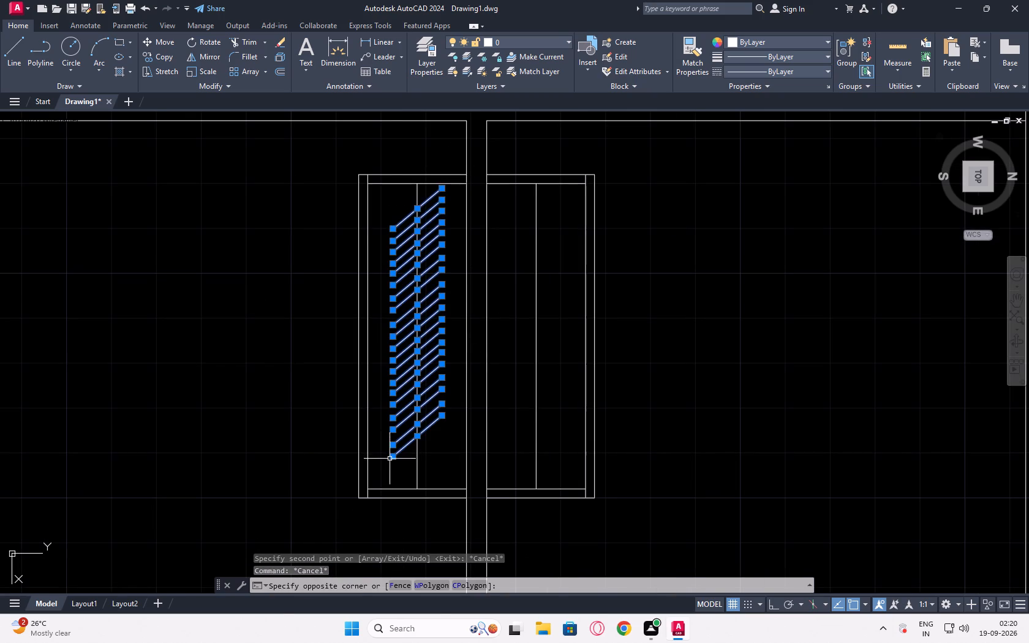
{"action": "left_click", "coordinate": [159, 55]}
{"action": "left_click", "coordinate": [418, 209]}
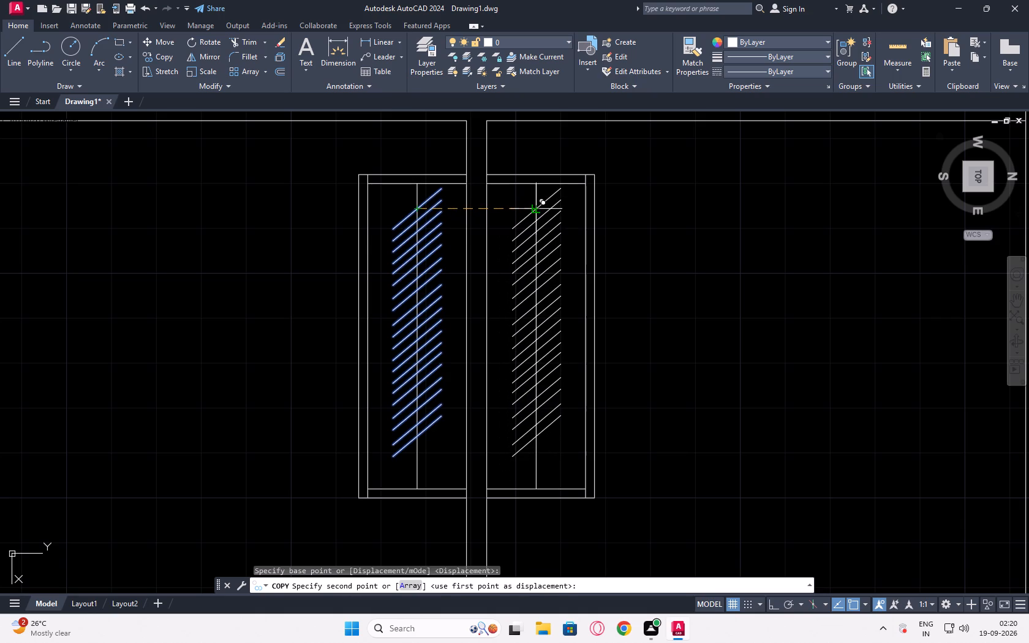
{"action": "left_click", "coordinate": [535, 206]}
{"action": "key", "text": "Escape"}
{"action": "scroll", "coordinate": [715, 342], "scroll_direction": "down", "scroll_amount": 3}
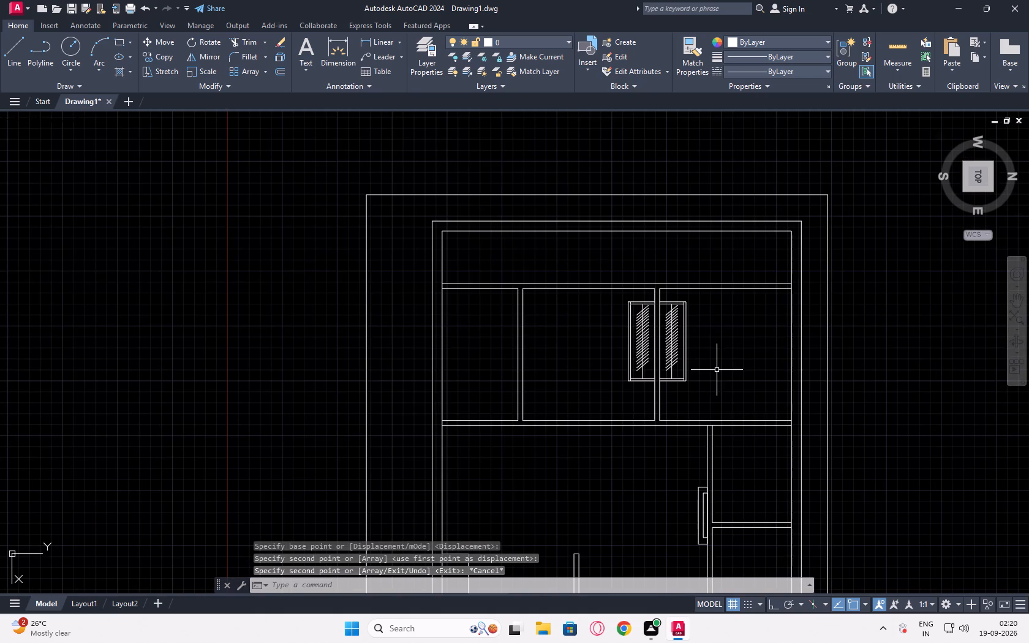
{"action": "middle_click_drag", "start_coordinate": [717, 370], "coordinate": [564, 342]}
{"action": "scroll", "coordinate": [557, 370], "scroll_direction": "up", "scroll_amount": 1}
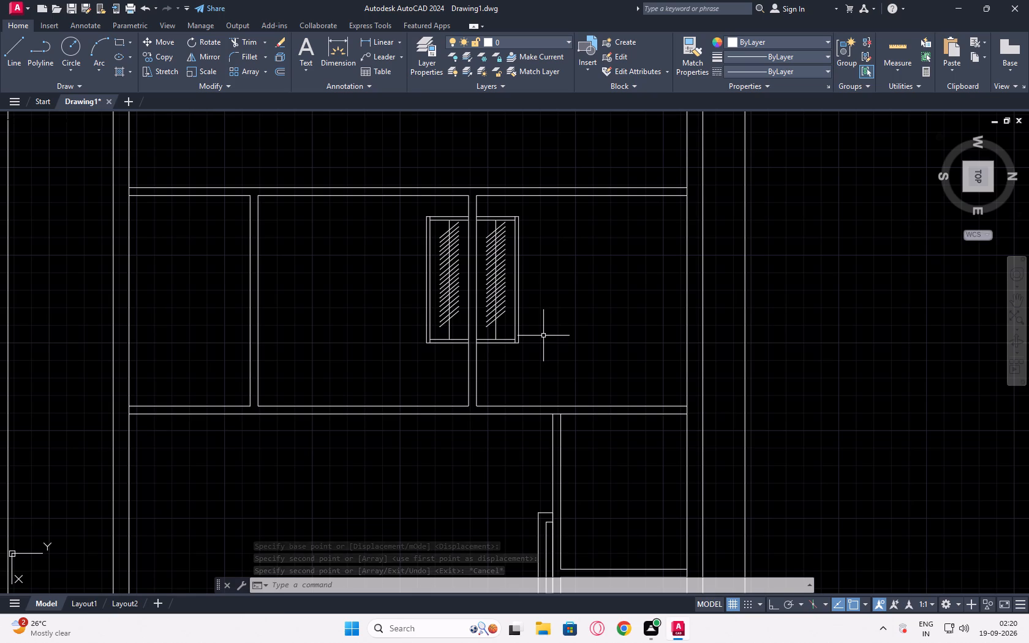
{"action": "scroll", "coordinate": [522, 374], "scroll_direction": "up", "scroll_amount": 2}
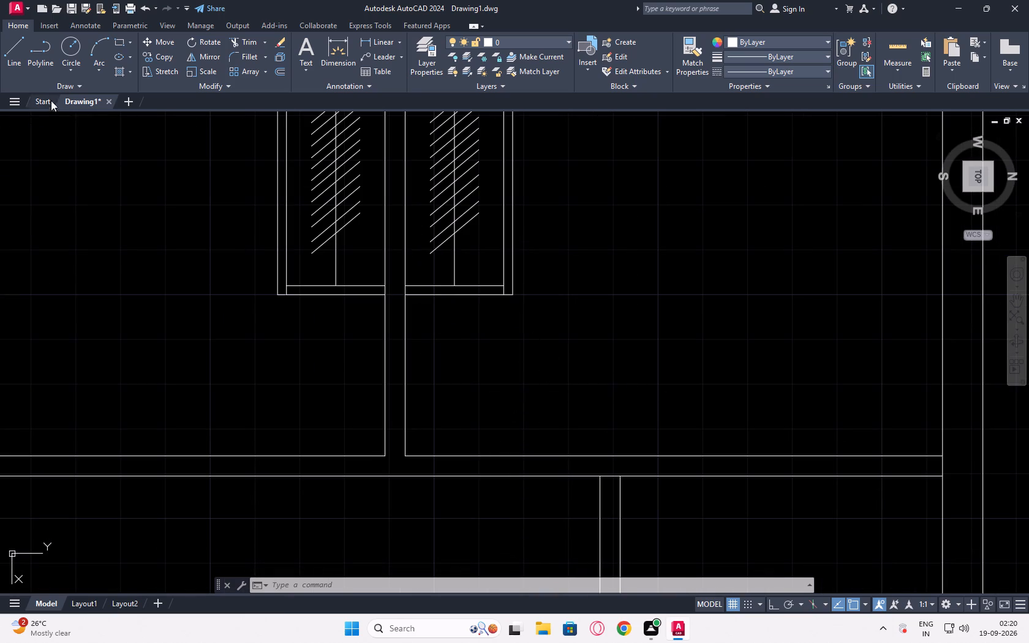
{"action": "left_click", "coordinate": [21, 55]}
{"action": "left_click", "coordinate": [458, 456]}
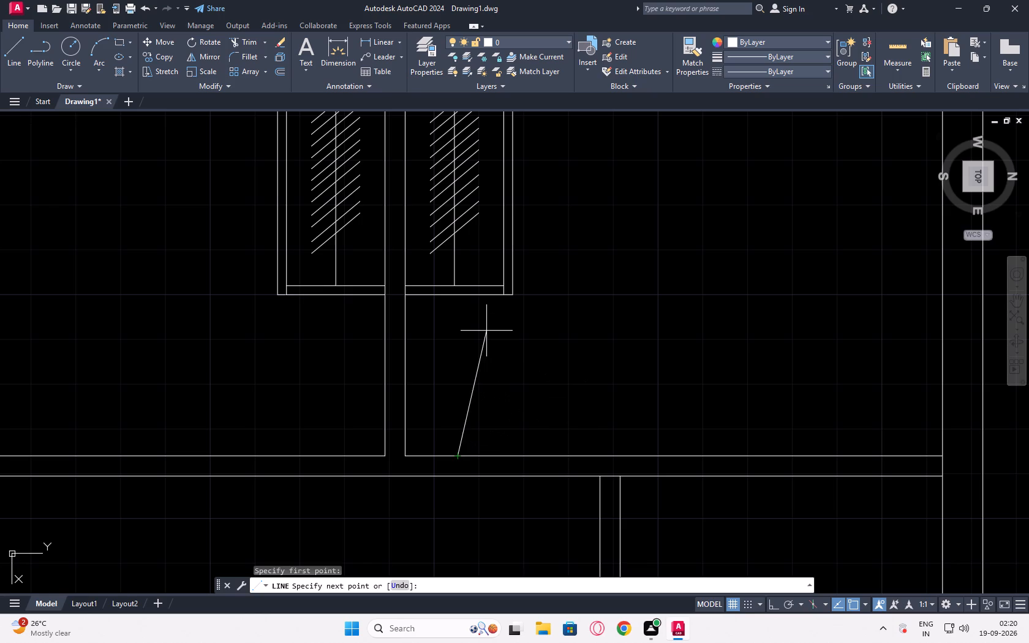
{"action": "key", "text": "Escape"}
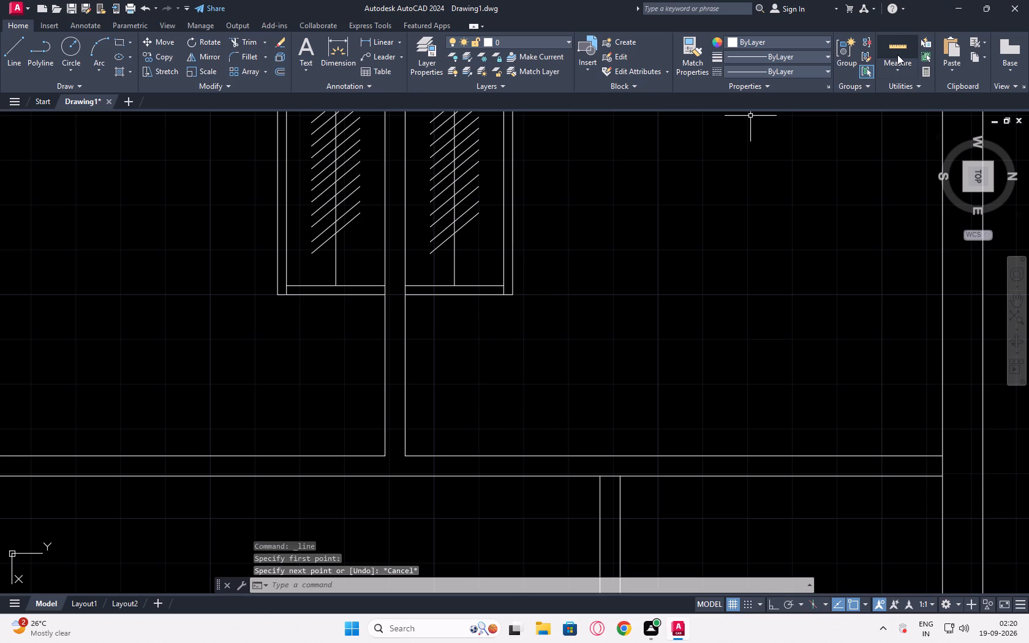
Measure the clear space between the north-room fixture's east end and the room's east wall.
{"action": "left_click", "coordinate": [895, 53]}
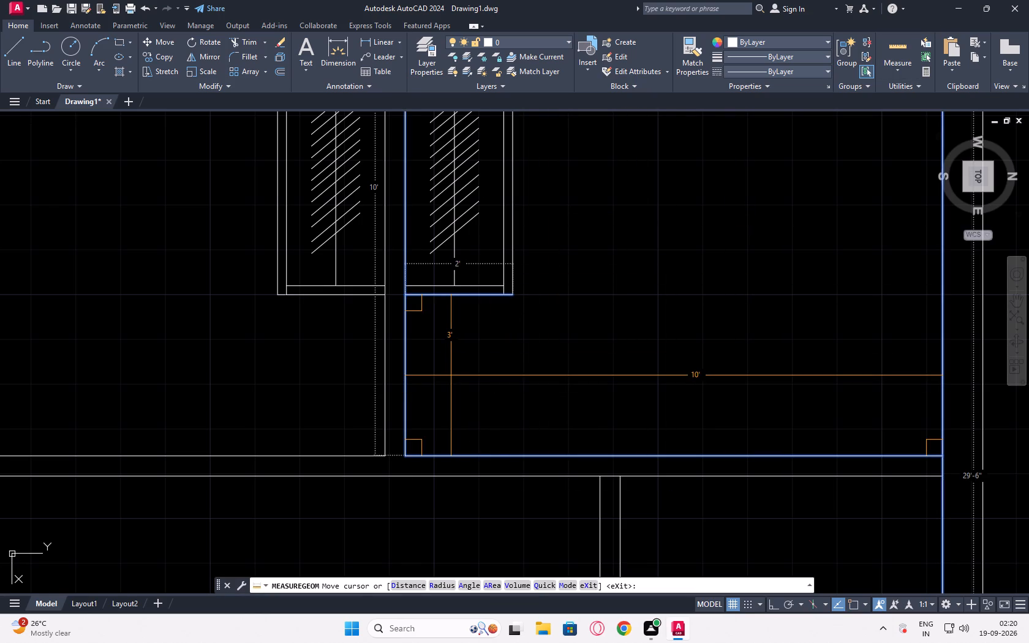
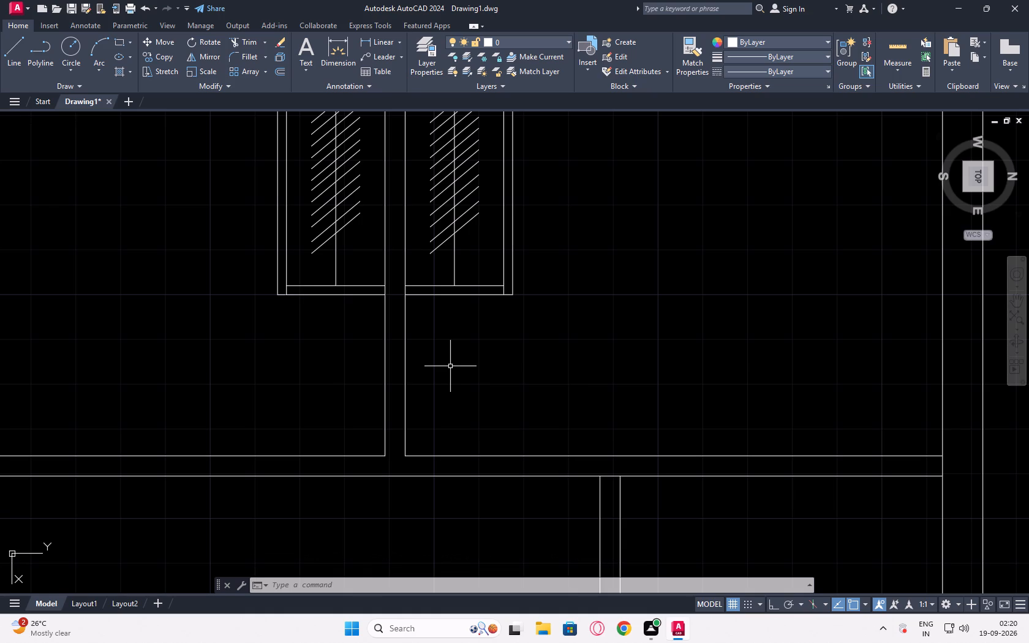
Move the north-room wardrobe with its diagonals west along the partition into the room's southwest corner, flush against the west wall.
{"action": "scroll", "coordinate": [633, 343], "scroll_direction": "down", "scroll_amount": 1}
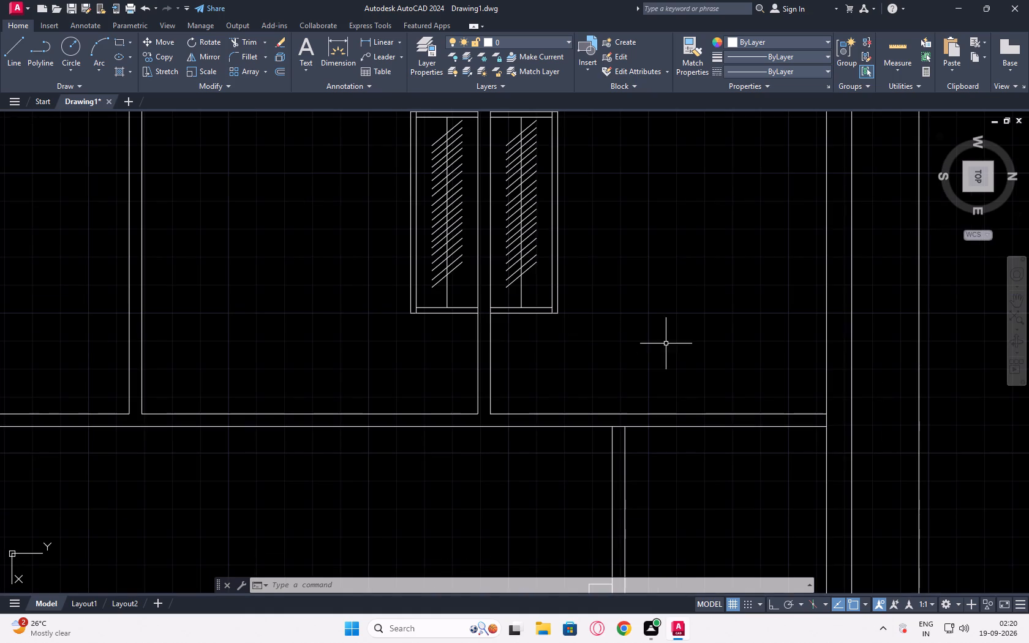
{"action": "middle_click_drag", "start_coordinate": [665, 345], "coordinate": [587, 411]}
{"action": "middle_click", "coordinate": [587, 411]}
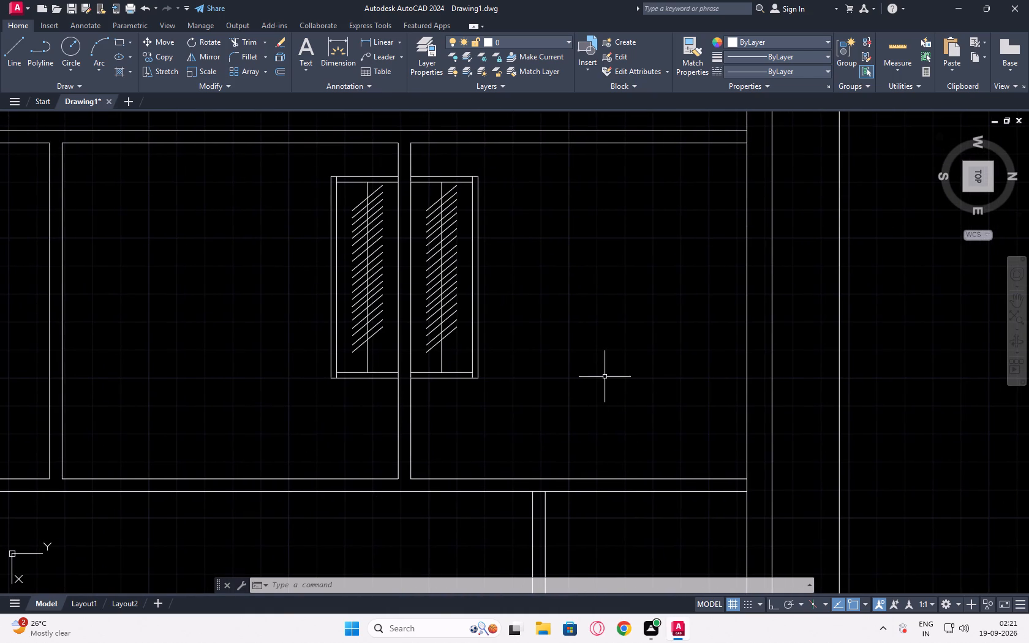
{"action": "scroll", "coordinate": [605, 376], "scroll_direction": "down", "scroll_amount": 2}
{"action": "scroll", "coordinate": [605, 376], "scroll_direction": "up", "scroll_amount": 2}
{"action": "middle_click_drag", "start_coordinate": [605, 376], "coordinate": [586, 400]}
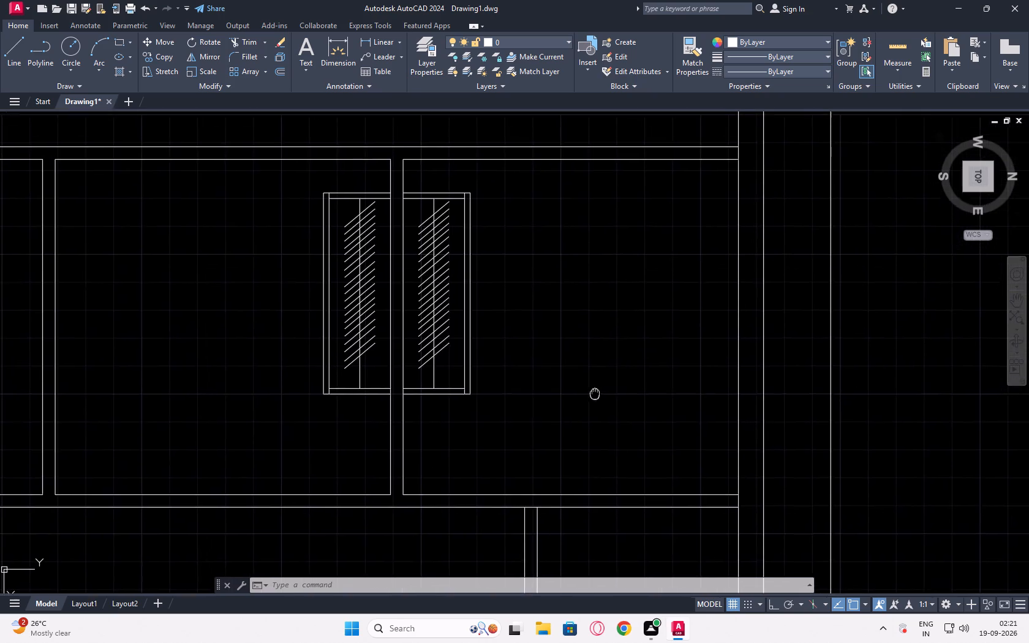
{"action": "middle_click_drag", "start_coordinate": [586, 400], "coordinate": [554, 412]}
{"action": "middle_click", "coordinate": [554, 412]}
{"action": "scroll", "coordinate": [554, 412], "scroll_direction": "up", "scroll_amount": 1}
{"action": "scroll", "coordinate": [510, 295], "scroll_direction": "down", "scroll_amount": 1}
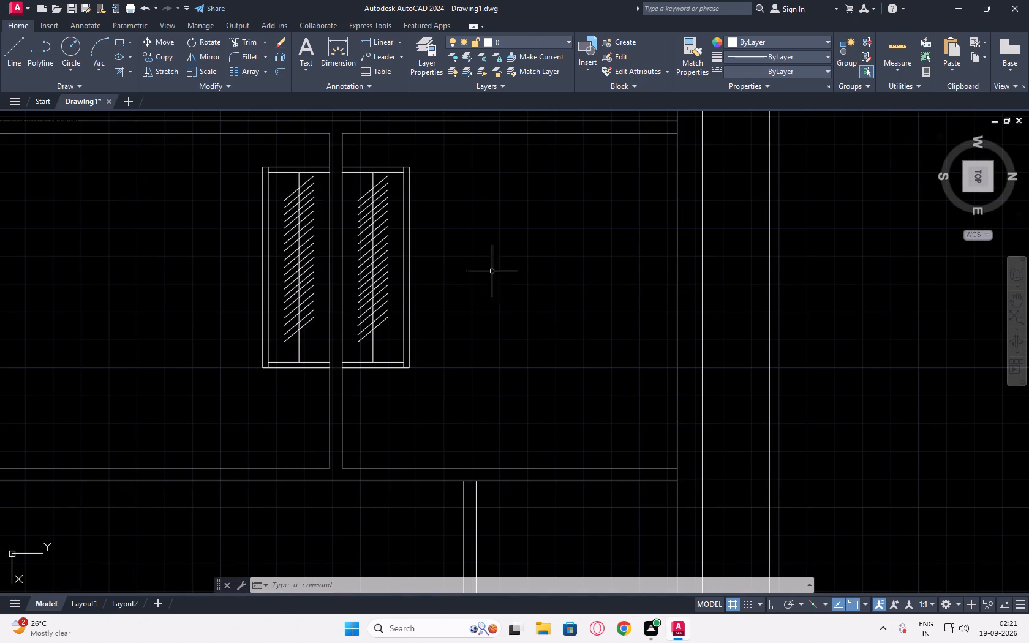
{"action": "middle_click_drag", "start_coordinate": [502, 275], "coordinate": [478, 321]}
{"action": "scroll", "coordinate": [440, 279], "scroll_direction": "up", "scroll_amount": 1}
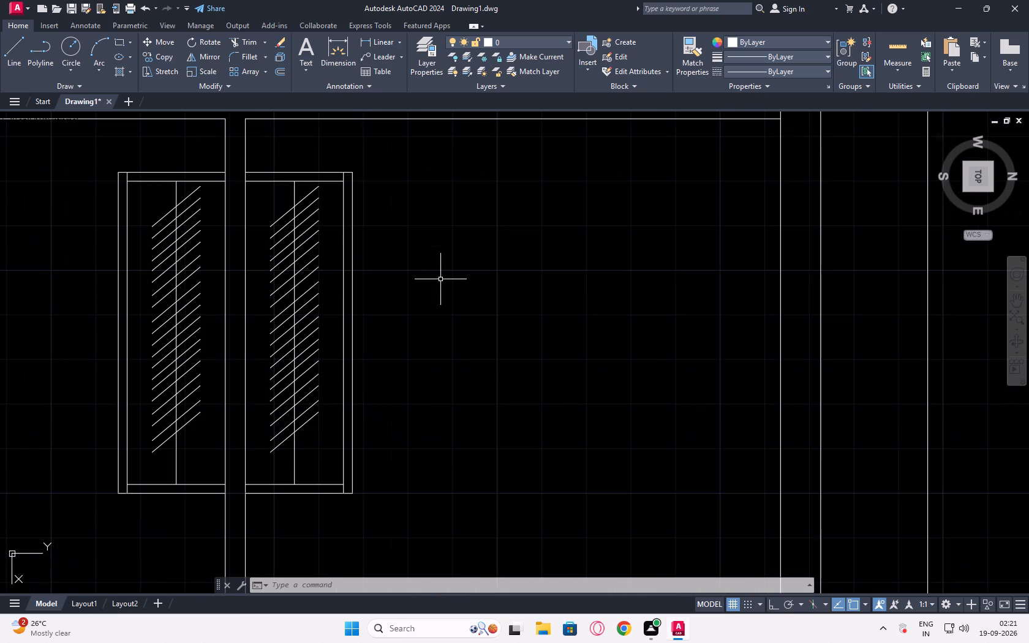
{"action": "left_click", "coordinate": [398, 160]}
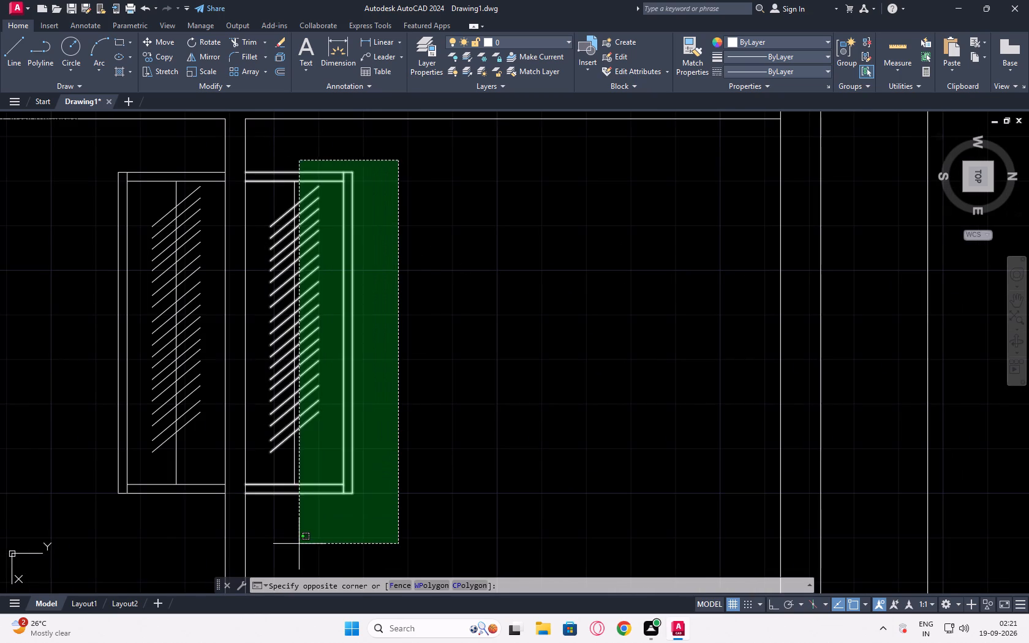
{"action": "left_click", "coordinate": [263, 540]}
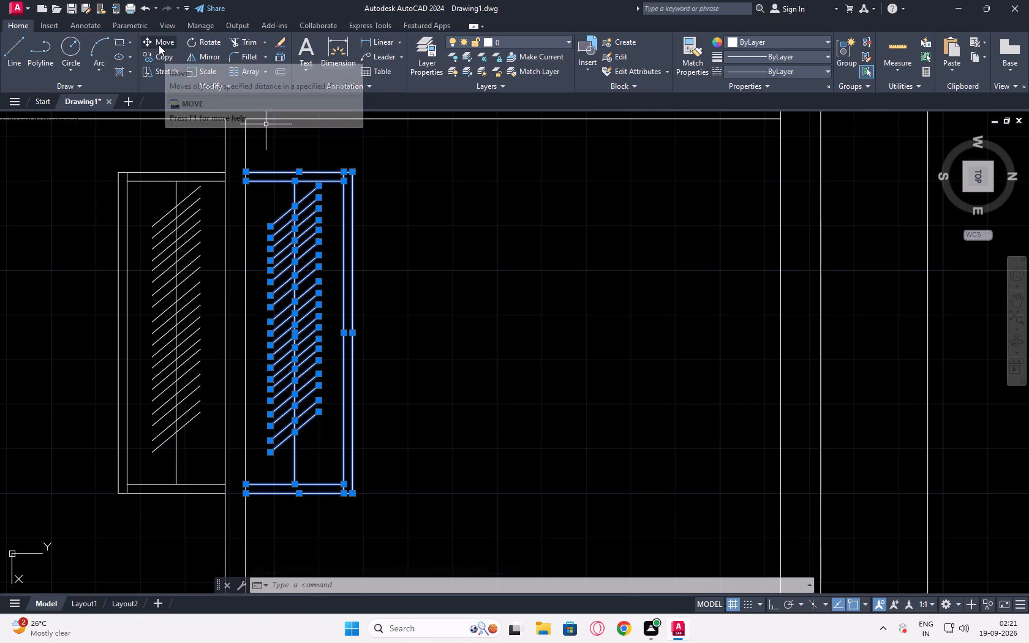
{"action": "left_click", "coordinate": [159, 45]}
{"action": "left_click", "coordinate": [246, 175]}
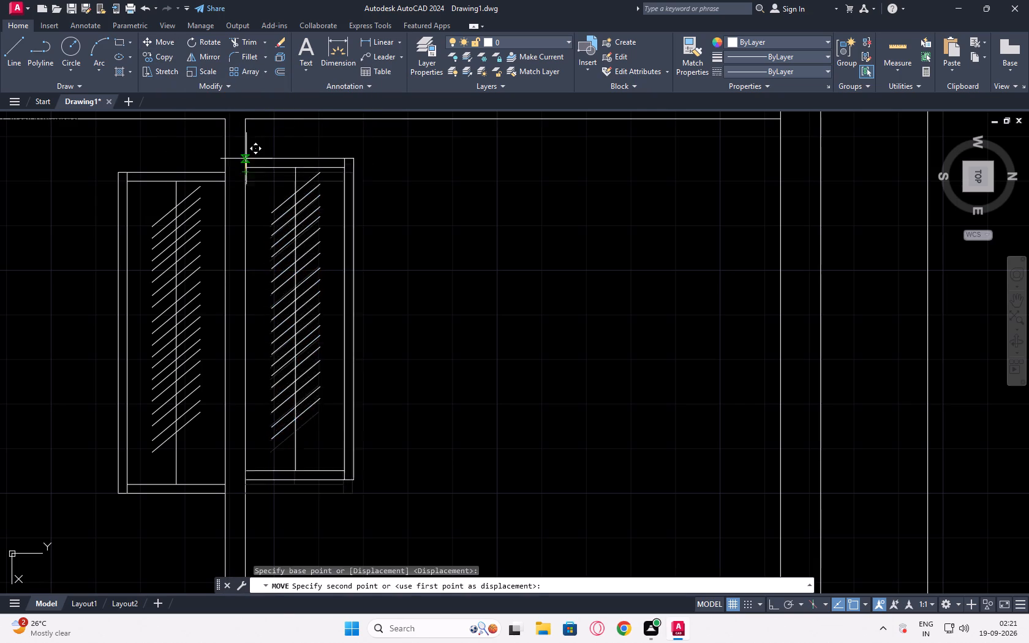
{"action": "left_click", "coordinate": [245, 121]}
Move the middle-room wardrobe with its diagonals west along the partition into that room's northwest corner, flush against the west wall.
{"action": "scroll", "coordinate": [375, 439], "scroll_direction": "down", "scroll_amount": 1}
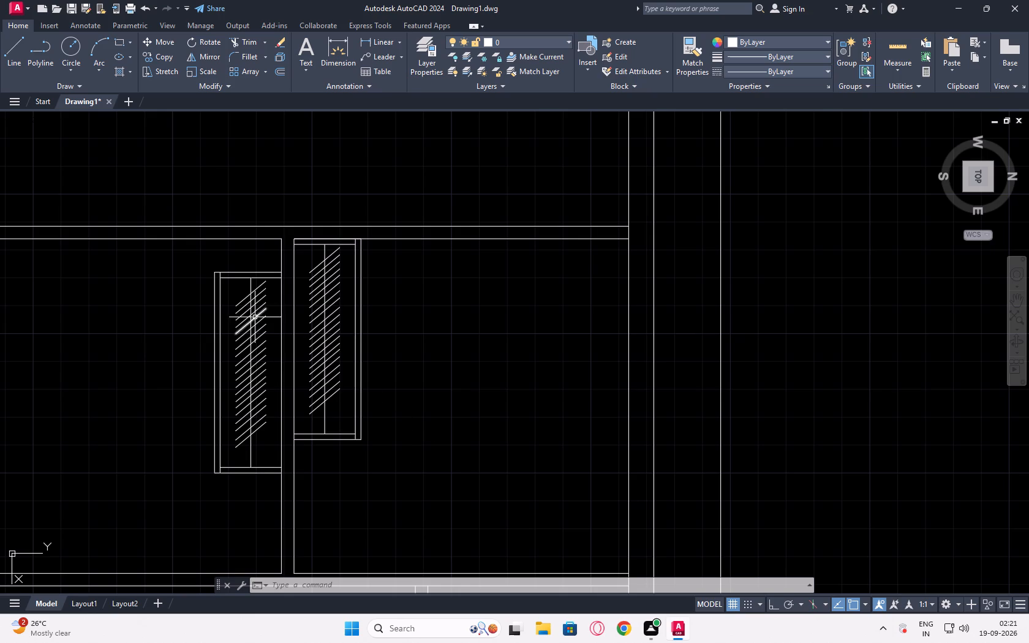
{"action": "left_click", "coordinate": [274, 260]}
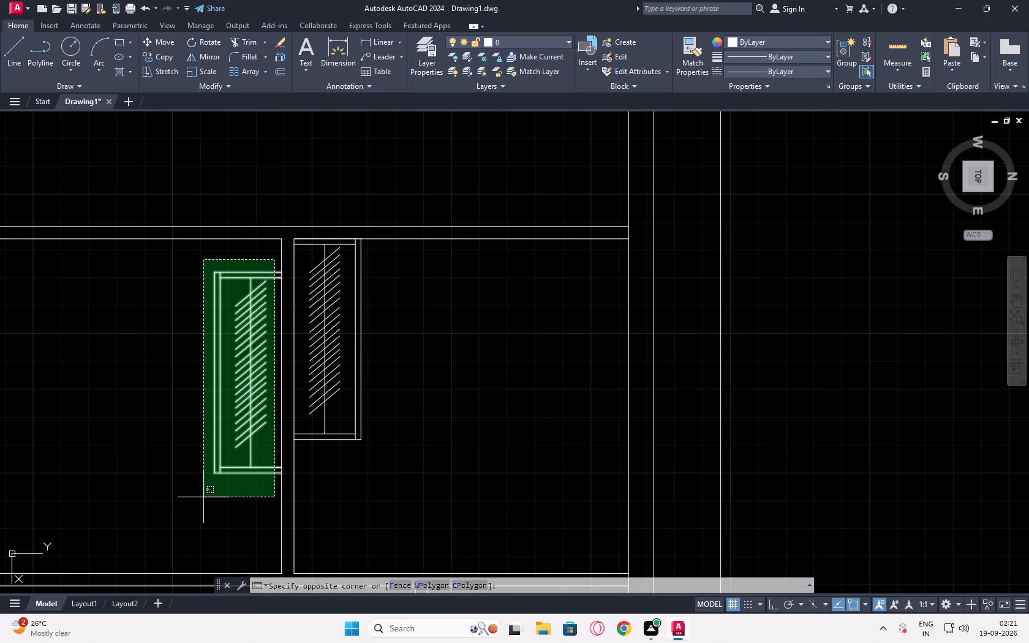
{"action": "left_click", "coordinate": [203, 497]}
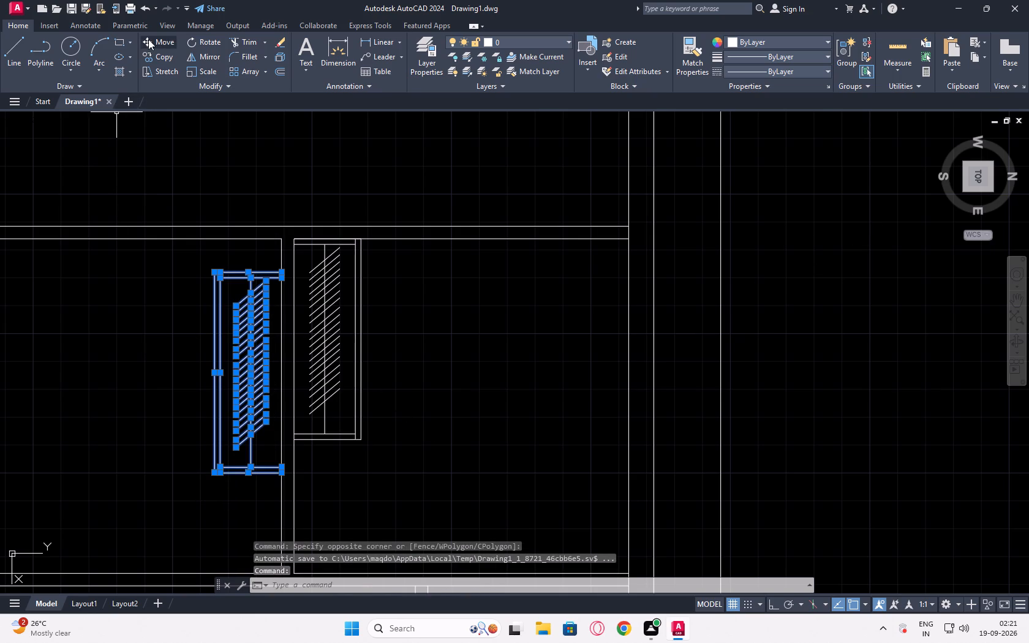
{"action": "left_click", "coordinate": [148, 39]}
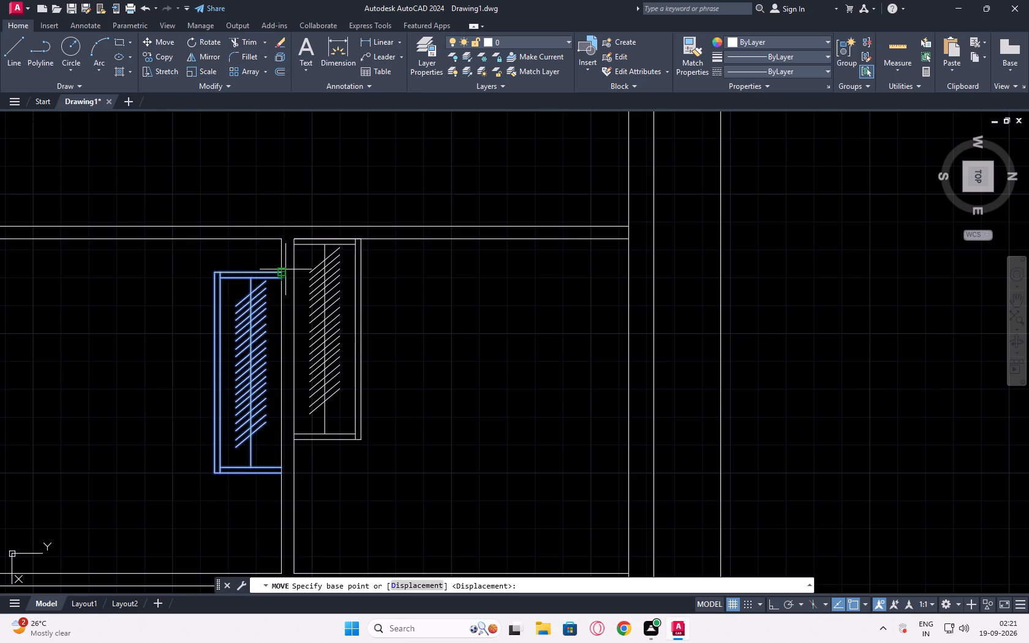
{"action": "left_click", "coordinate": [278, 269]}
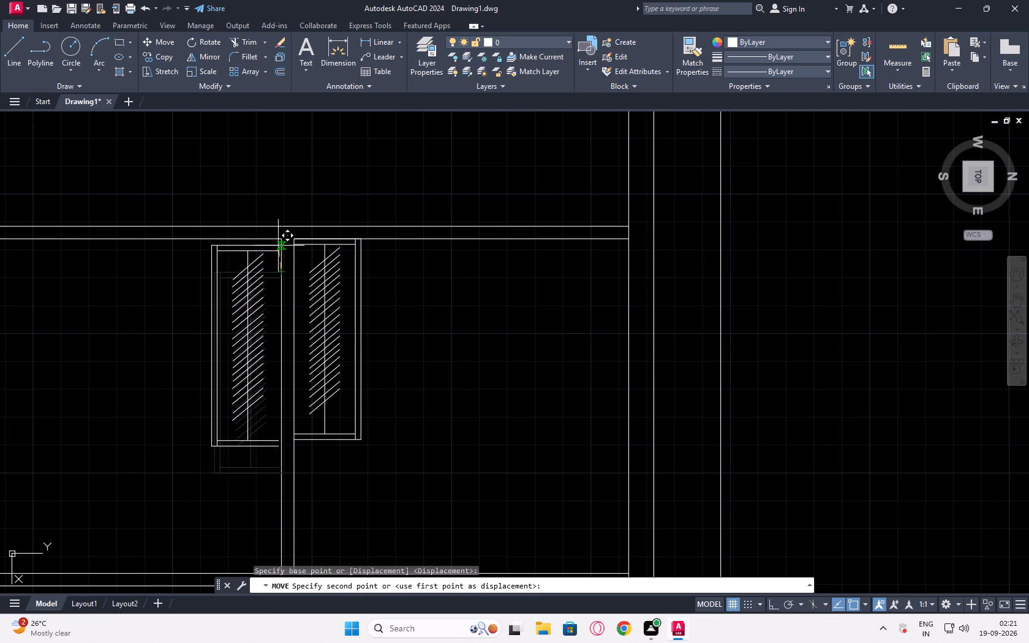
{"action": "left_click", "coordinate": [278, 240]}
{"action": "scroll", "coordinate": [496, 388], "scroll_direction": "down", "scroll_amount": 3}
{"action": "scroll", "coordinate": [494, 392], "scroll_direction": "up", "scroll_amount": 2}
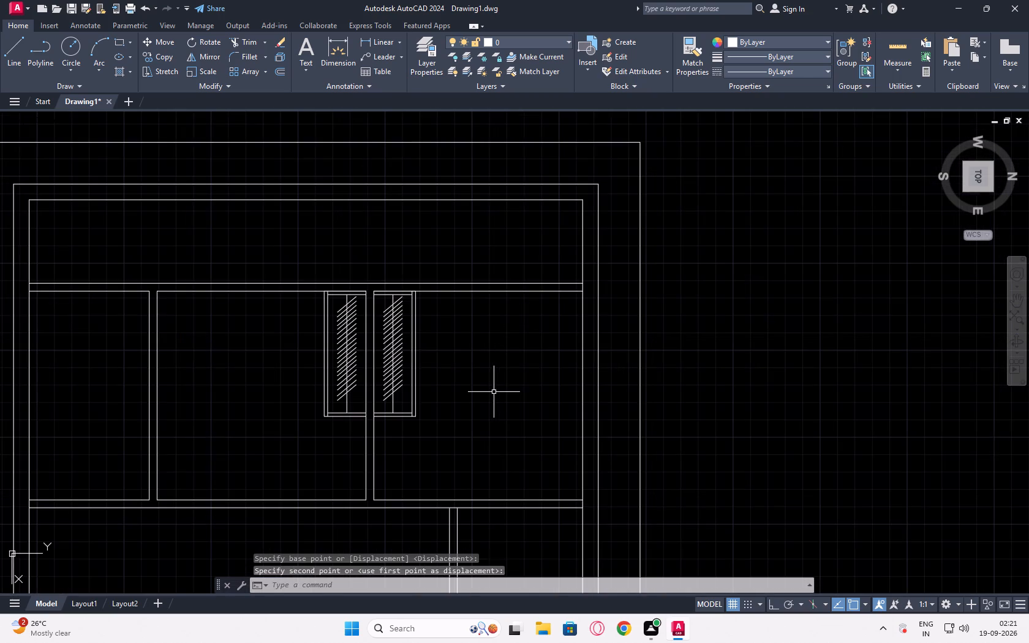
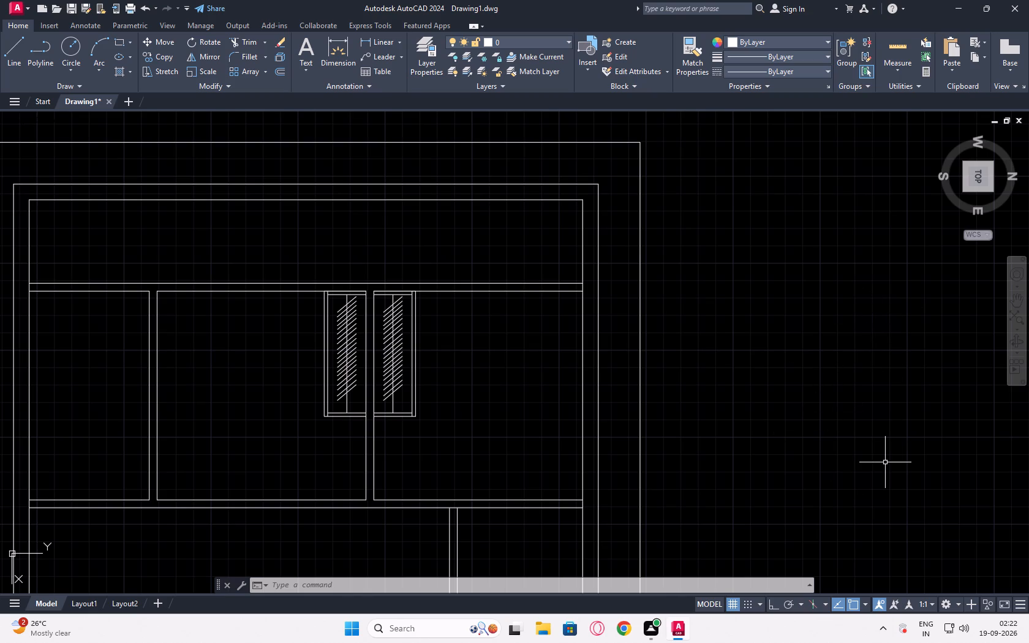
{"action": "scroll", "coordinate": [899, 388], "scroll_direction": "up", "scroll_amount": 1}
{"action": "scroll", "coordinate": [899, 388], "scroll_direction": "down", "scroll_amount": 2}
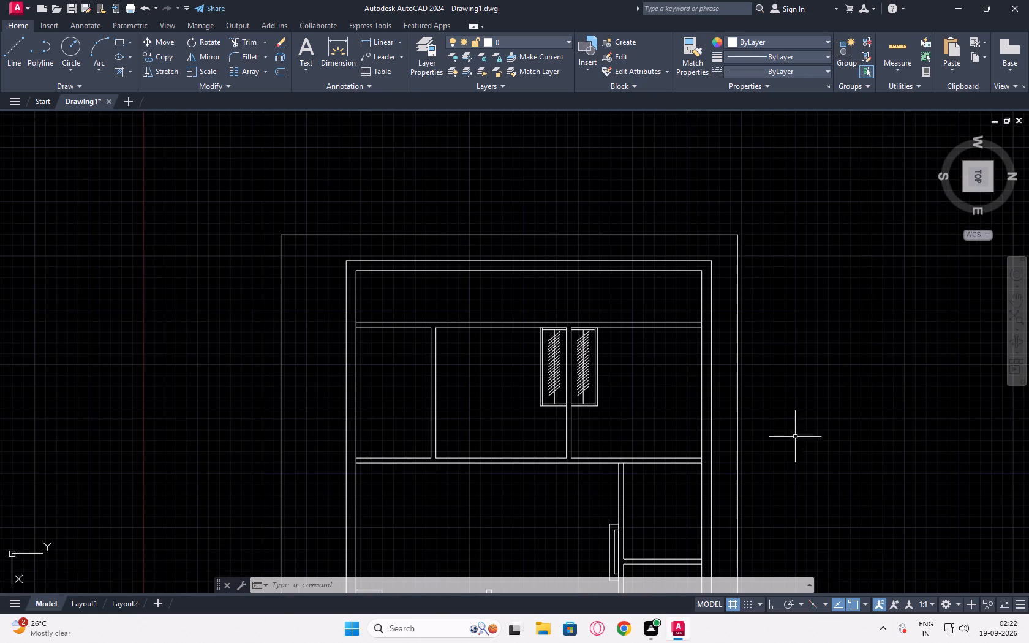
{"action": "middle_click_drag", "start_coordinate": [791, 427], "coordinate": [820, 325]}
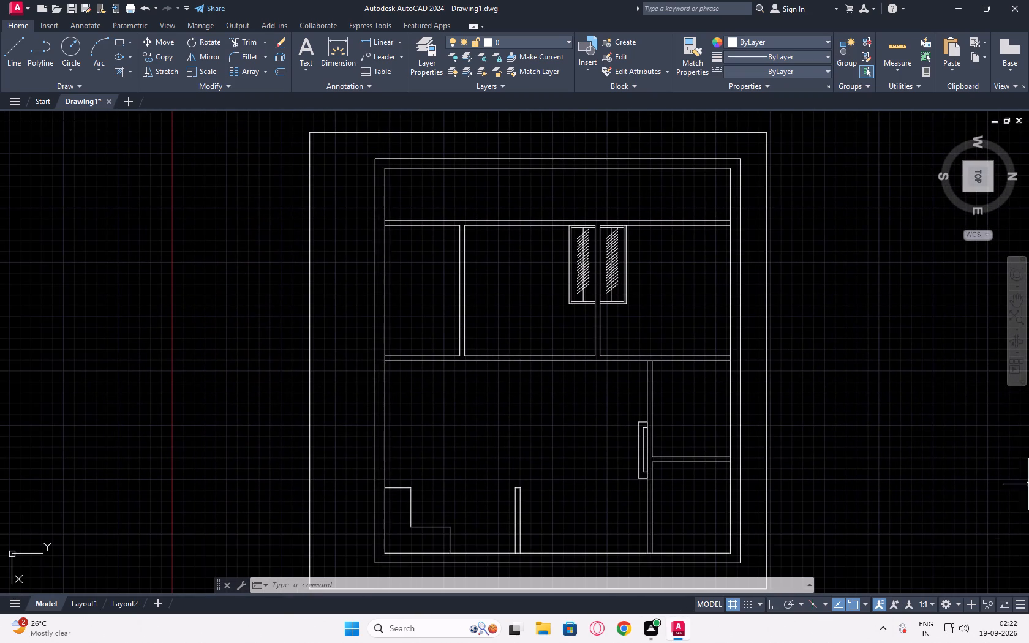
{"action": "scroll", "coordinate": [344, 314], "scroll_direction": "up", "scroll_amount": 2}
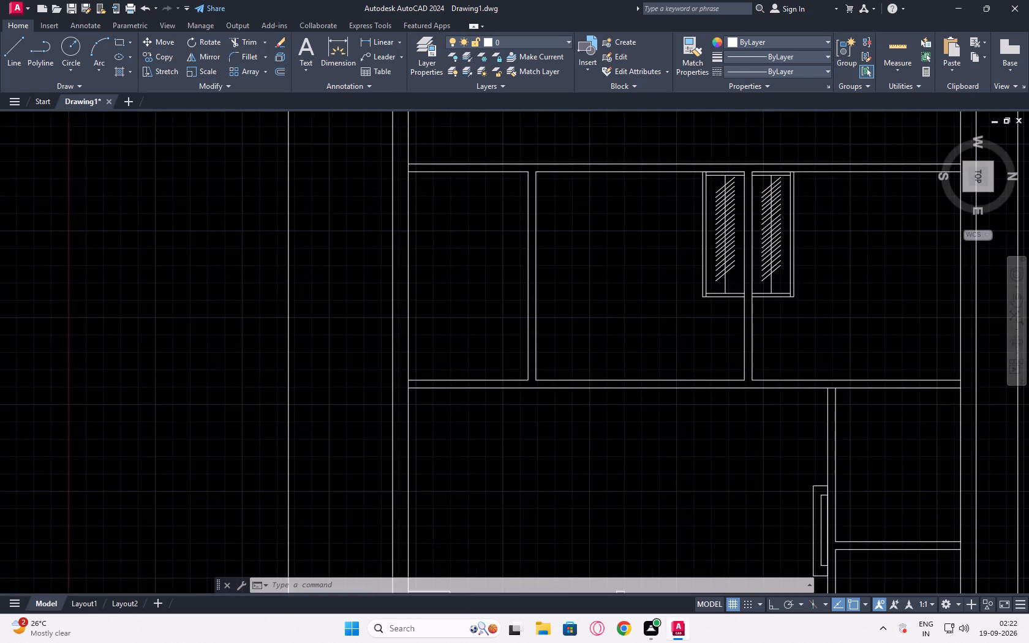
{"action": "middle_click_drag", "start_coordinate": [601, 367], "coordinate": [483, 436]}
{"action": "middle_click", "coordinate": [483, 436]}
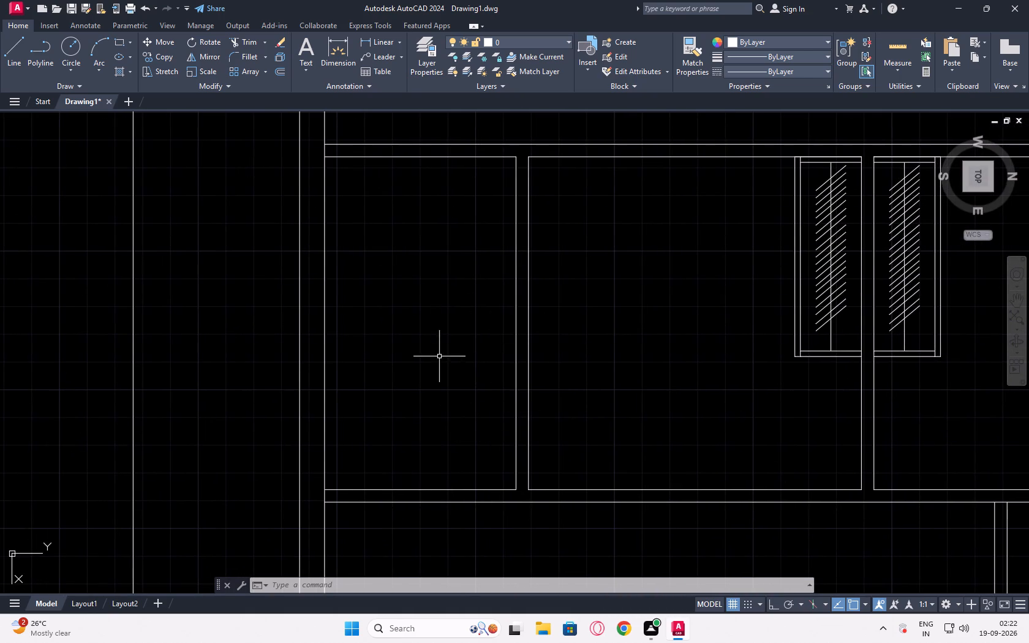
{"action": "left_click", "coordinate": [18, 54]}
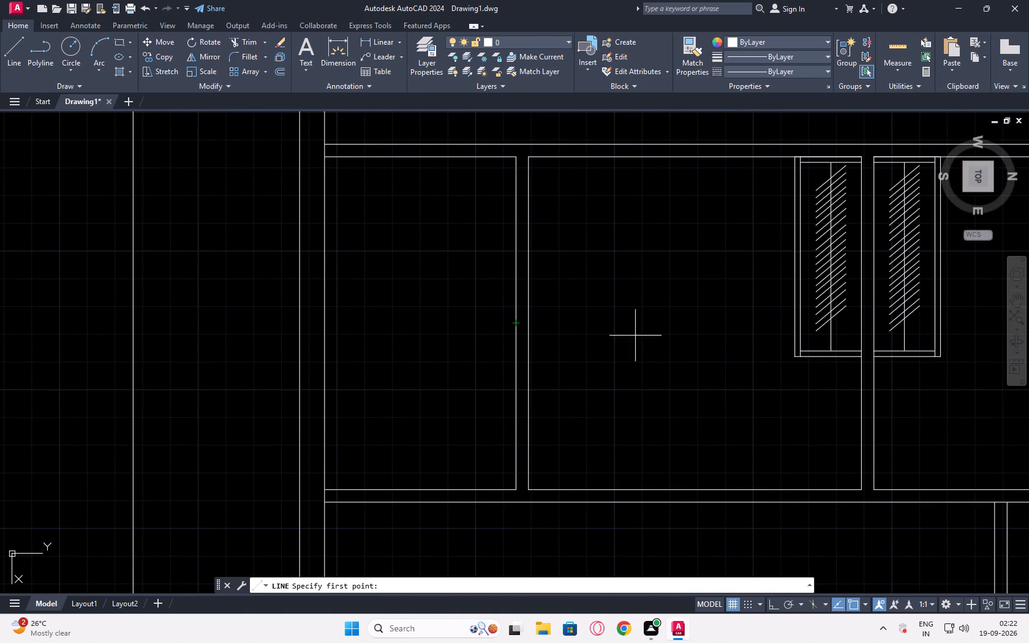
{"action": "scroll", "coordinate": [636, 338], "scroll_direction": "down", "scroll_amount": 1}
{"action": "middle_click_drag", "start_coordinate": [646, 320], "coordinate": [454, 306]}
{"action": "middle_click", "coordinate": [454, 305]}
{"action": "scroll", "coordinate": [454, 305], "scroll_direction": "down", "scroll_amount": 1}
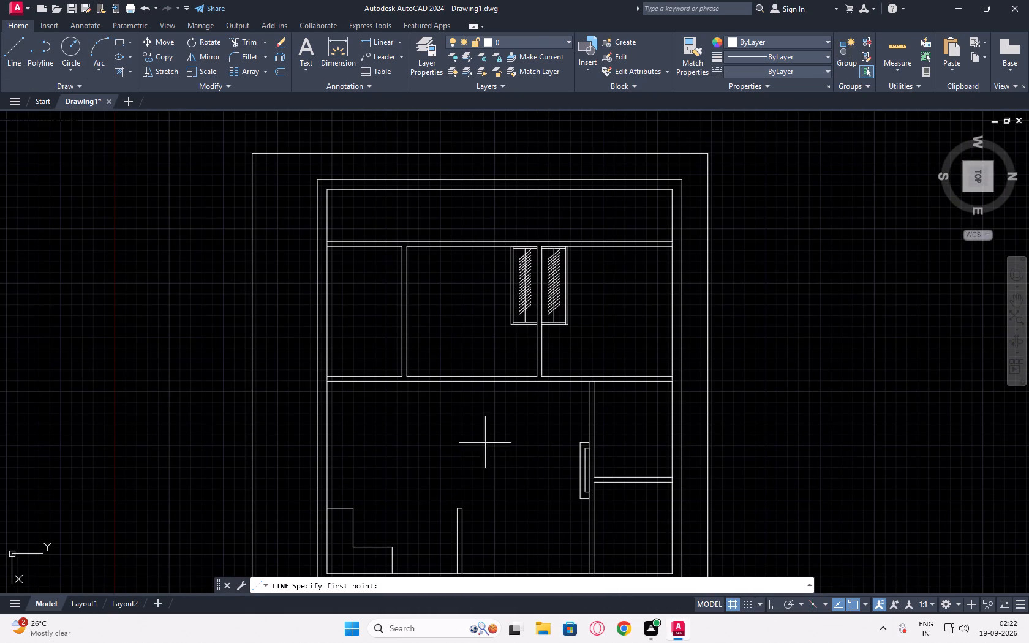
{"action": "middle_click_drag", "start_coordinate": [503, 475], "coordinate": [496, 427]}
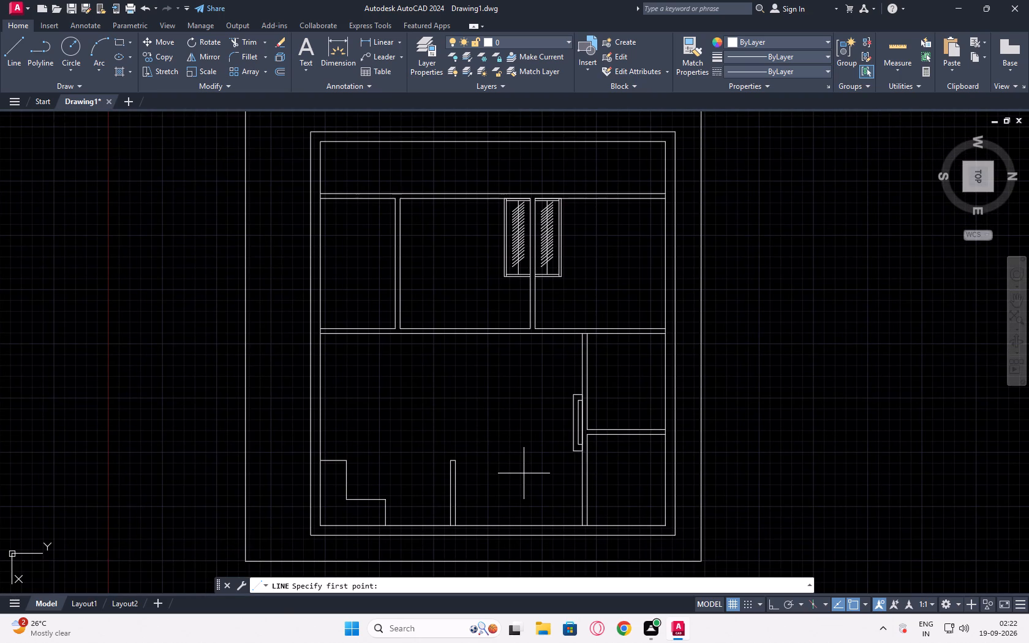
Load the ISO dash linetype ACAD_ISO02W100 into the drawing.
{"action": "left_click", "coordinate": [822, 72]}
{"action": "left_click", "coordinate": [774, 135]}
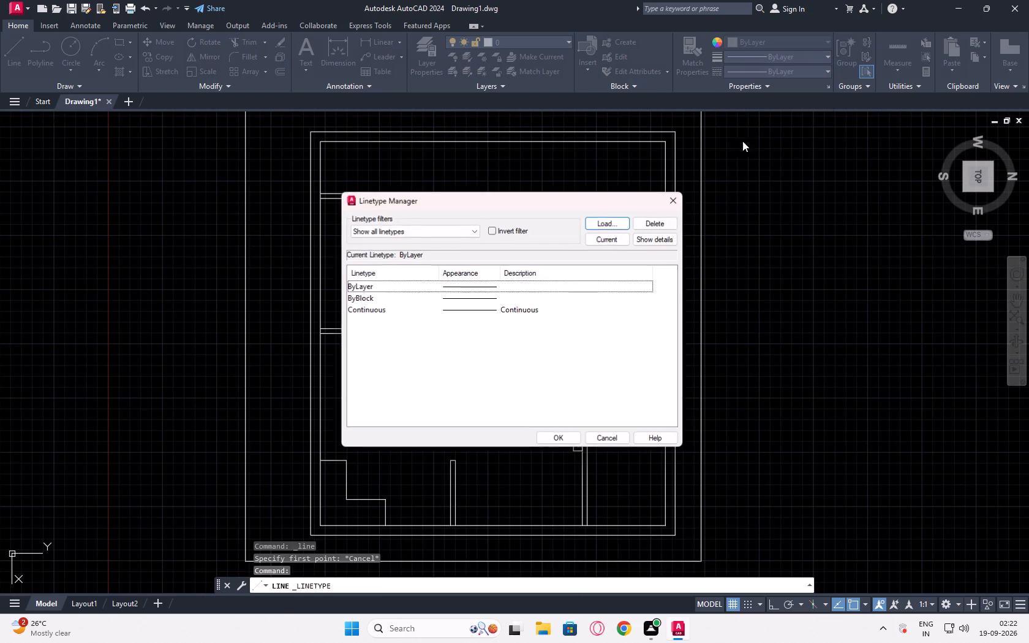
{"action": "left_click", "coordinate": [603, 223]}
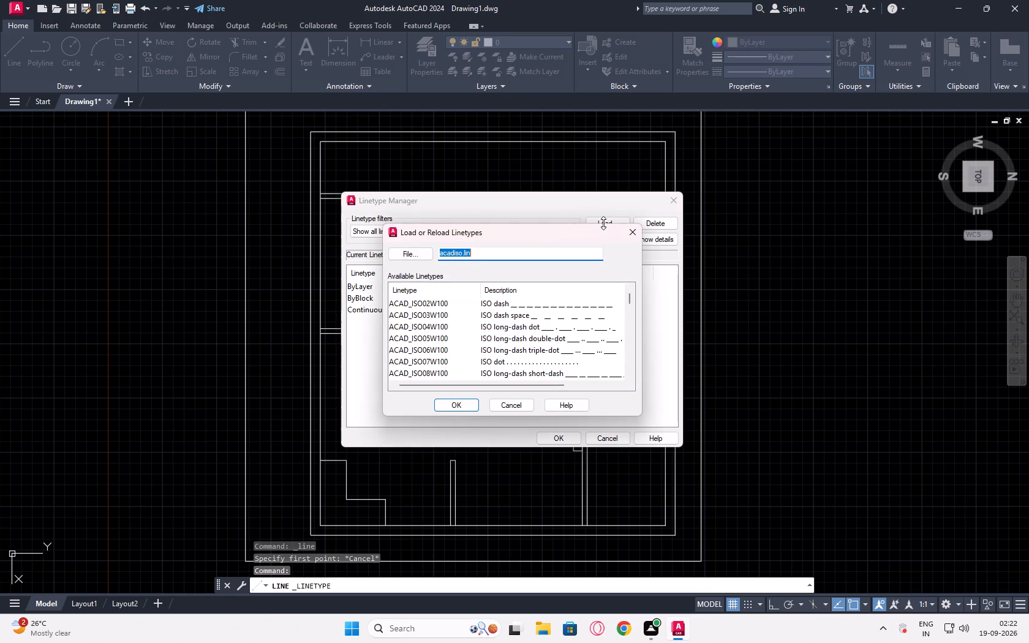
{"action": "left_click", "coordinate": [577, 309]}
{"action": "left_click", "coordinate": [465, 405]}
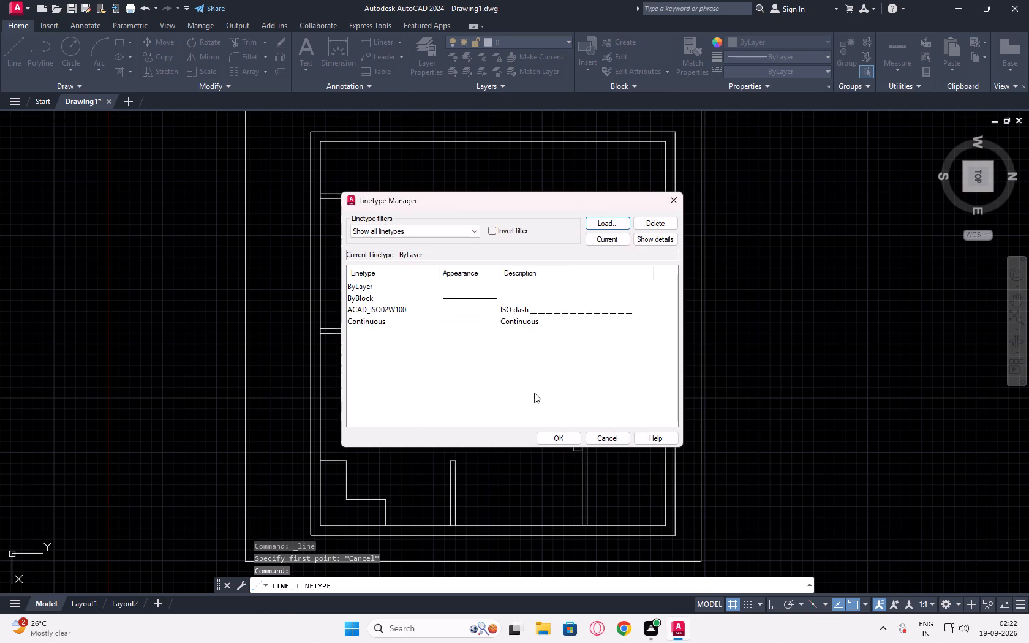
{"action": "left_click", "coordinate": [560, 439]}
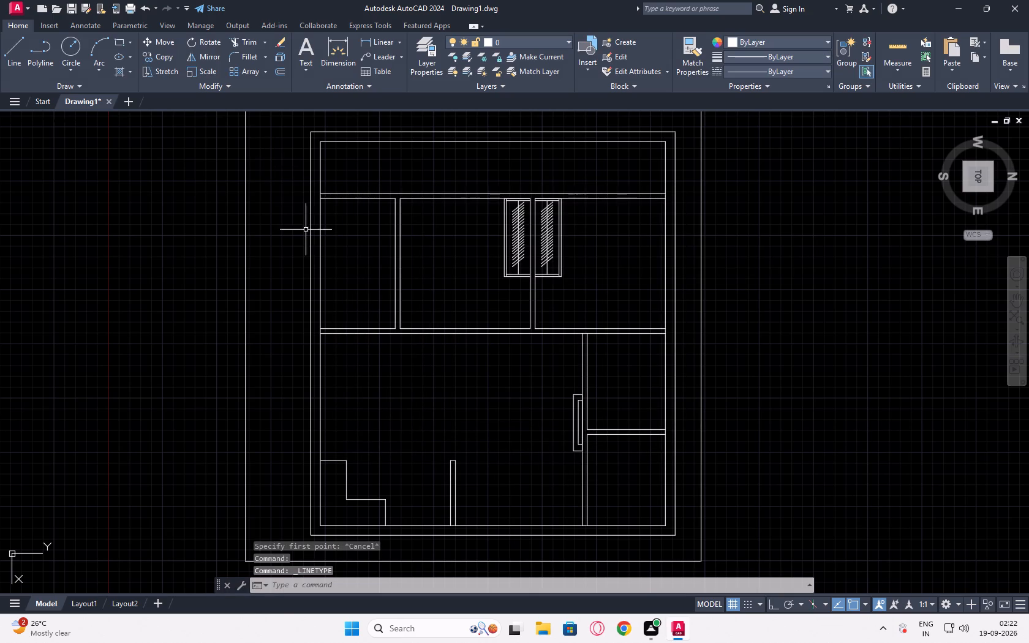
Draw an ACAD_ISO02W100 dashed line across the small south room, from its partition's midpoint to the inner face of the south outer wall.
{"action": "left_click", "coordinate": [23, 49]}
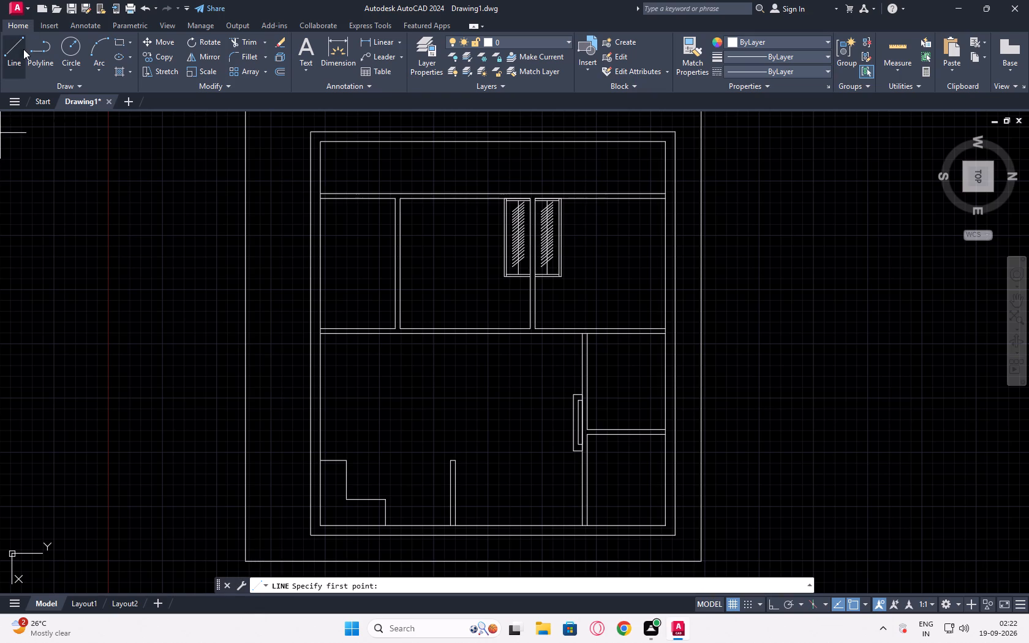
{"action": "left_click", "coordinate": [814, 67]}
{"action": "left_click", "coordinate": [803, 114]}
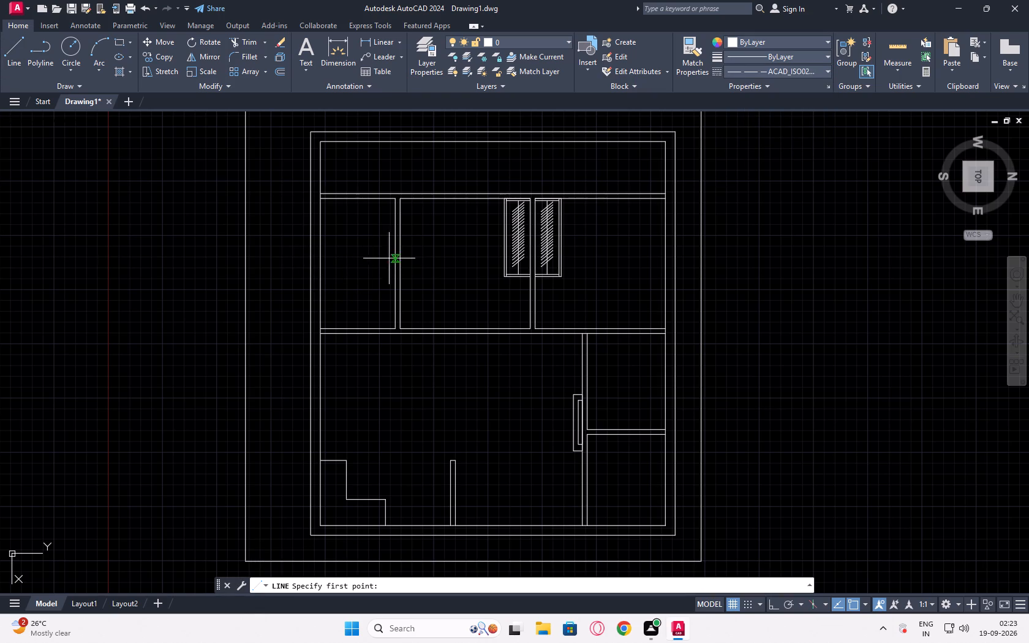
{"action": "left_click", "coordinate": [396, 266]}
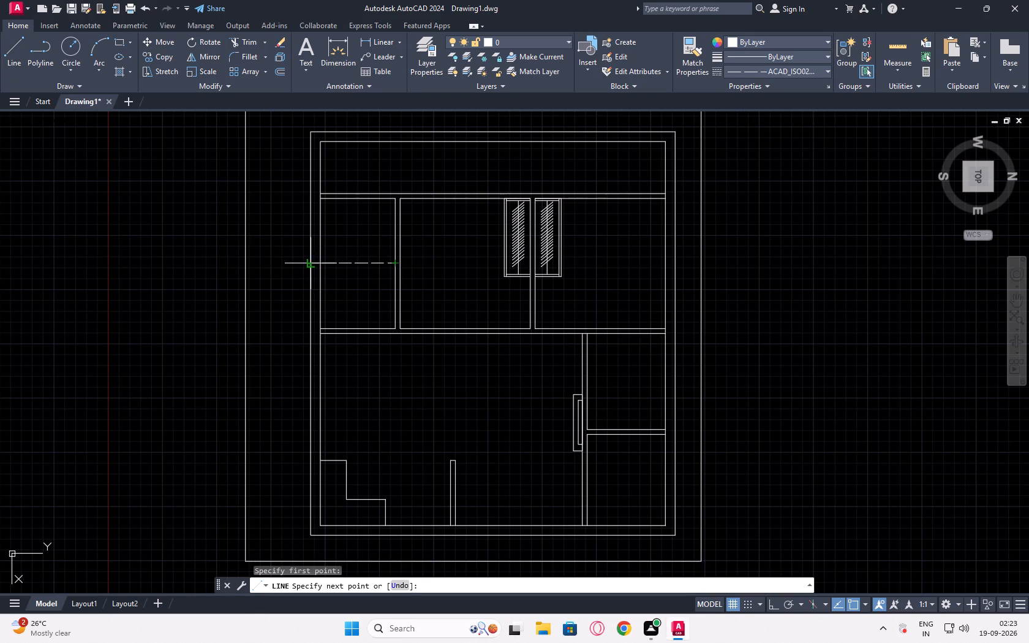
{"action": "left_click", "coordinate": [318, 266]}
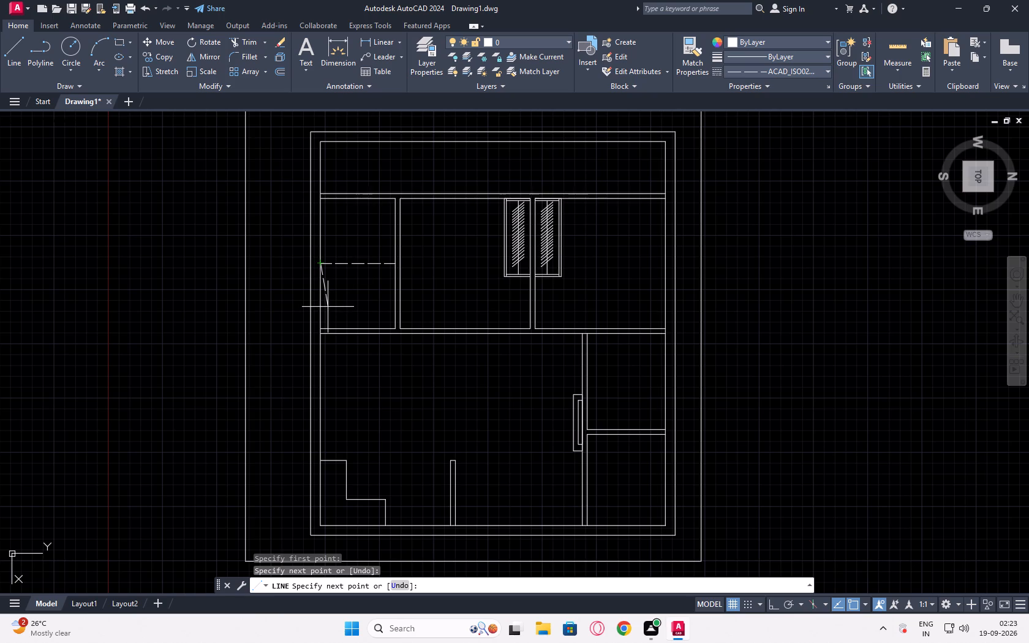
{"action": "key", "text": "Escape"}
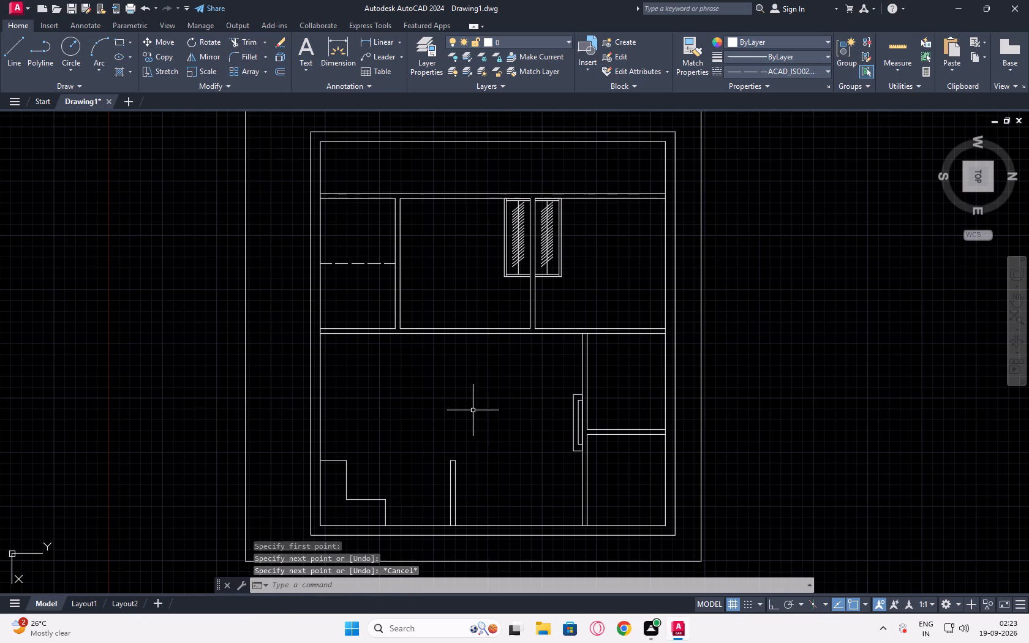
Examine the whole floor plan, including the dashed line, wardrobes and the remaining rooms.
{"action": "scroll", "coordinate": [473, 410], "scroll_direction": "up", "scroll_amount": 3}
{"action": "scroll", "coordinate": [473, 410], "scroll_direction": "down", "scroll_amount": 5}
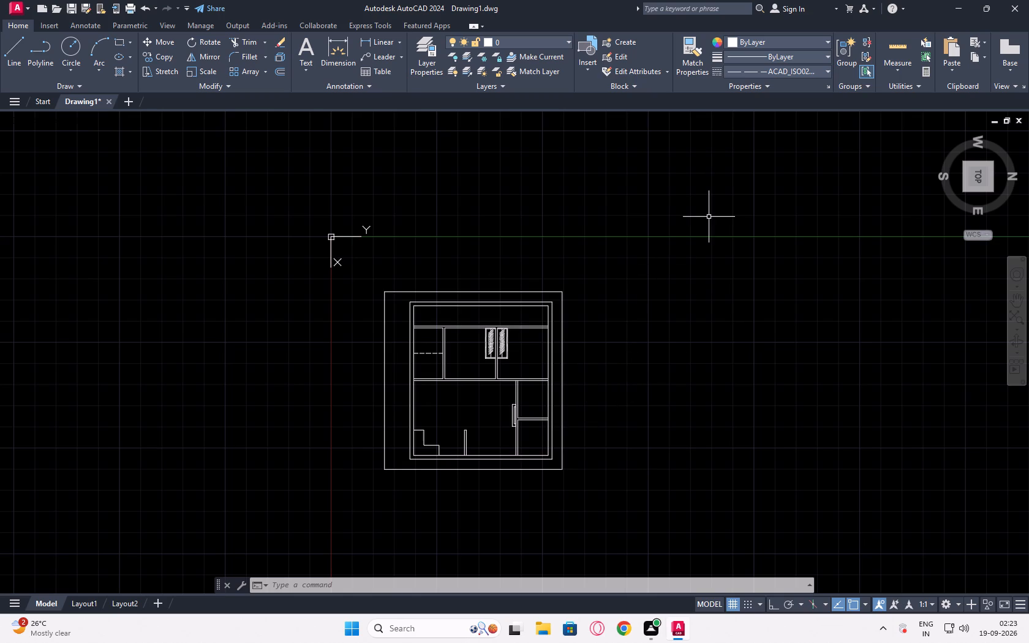
{"action": "scroll", "coordinate": [443, 358], "scroll_direction": "up", "scroll_amount": 2}
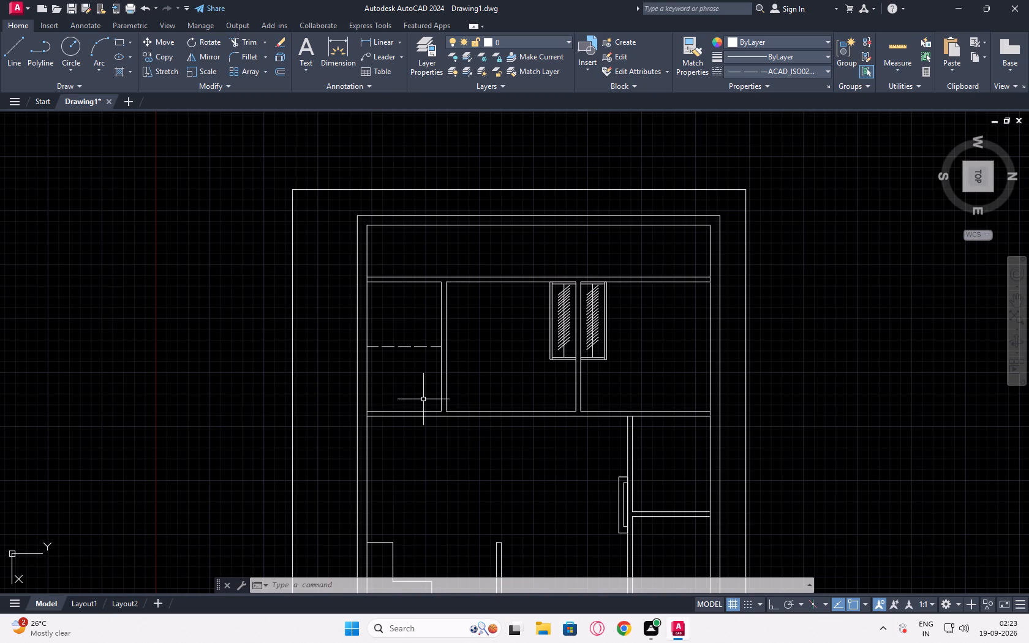
{"action": "middle_click_drag", "start_coordinate": [548, 464], "coordinate": [541, 429]}
{"action": "middle_click", "coordinate": [541, 429]}
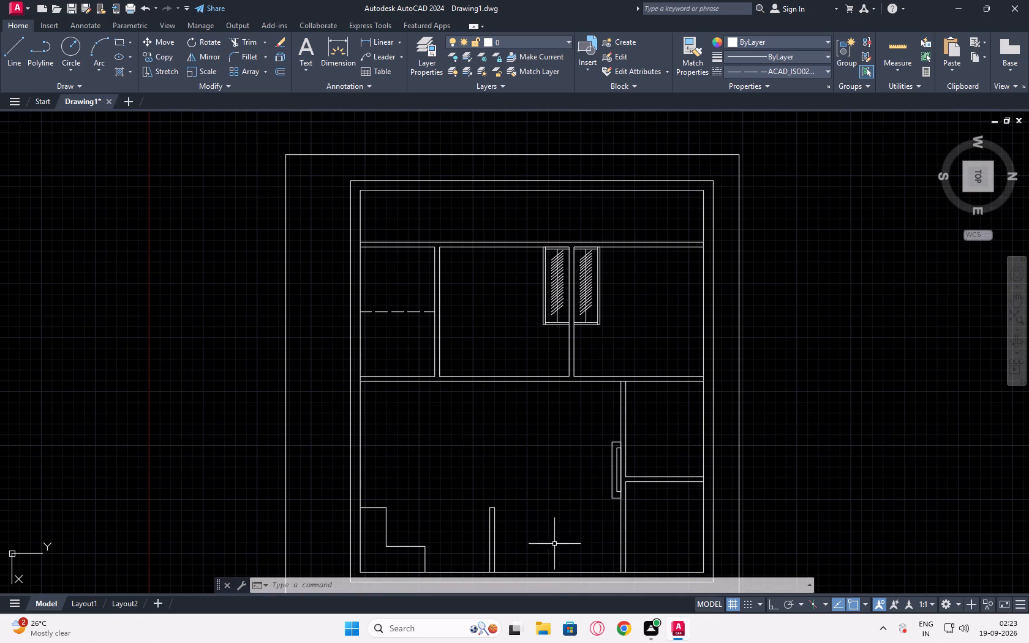
{"action": "middle_click_drag", "start_coordinate": [529, 497], "coordinate": [513, 472]}
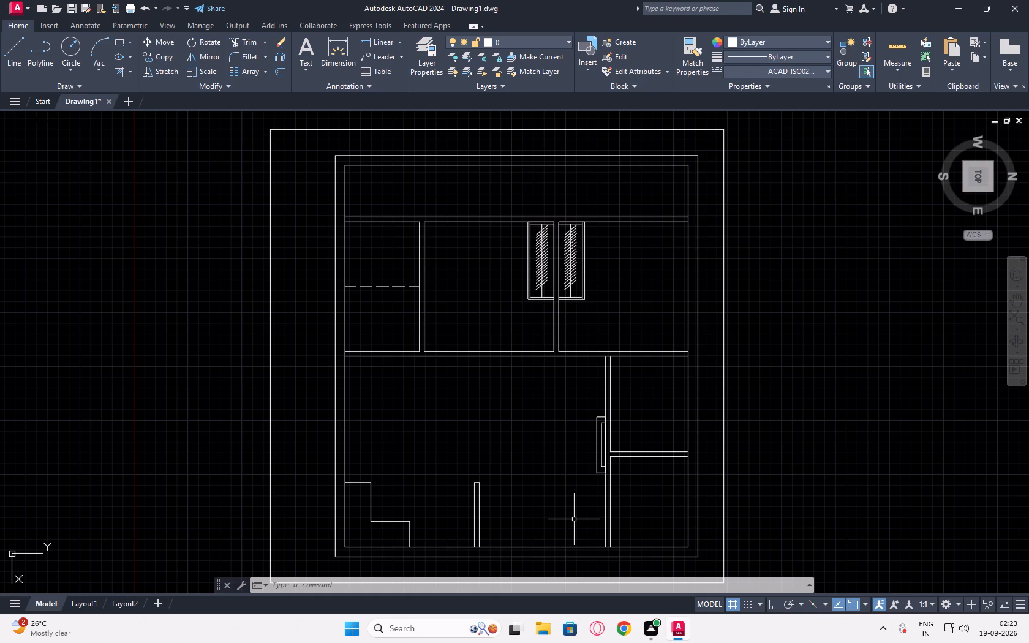
{"action": "scroll", "coordinate": [488, 496], "scroll_direction": "up", "scroll_amount": 1}
{"action": "scroll", "coordinate": [488, 496], "scroll_direction": "down", "scroll_amount": 1}
{"action": "middle_click_drag", "start_coordinate": [581, 513], "coordinate": [547, 491]}
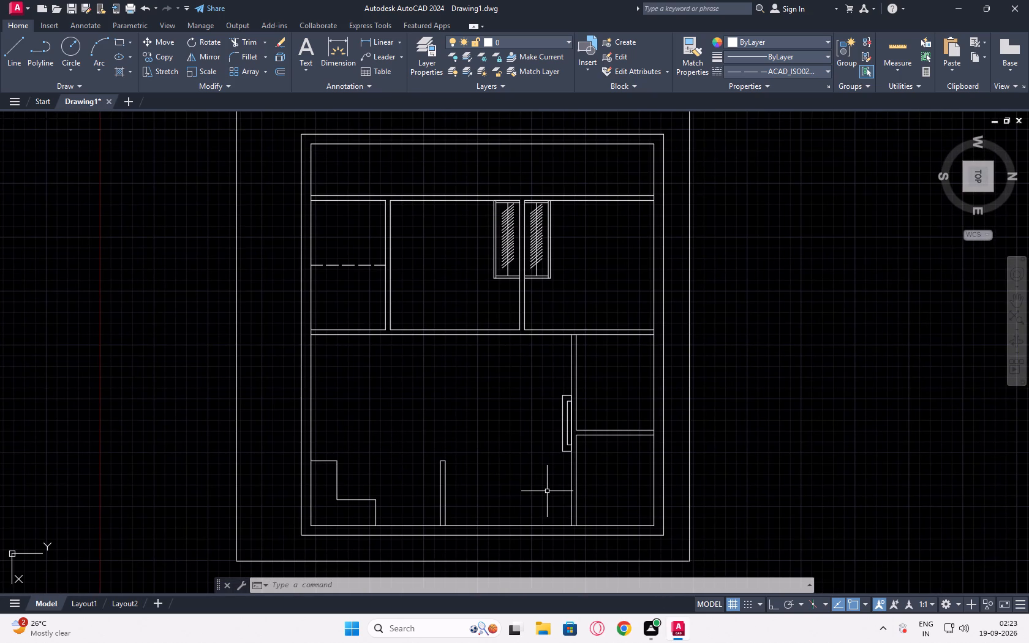
{"action": "scroll", "coordinate": [419, 305], "scroll_direction": "up", "scroll_amount": 1}
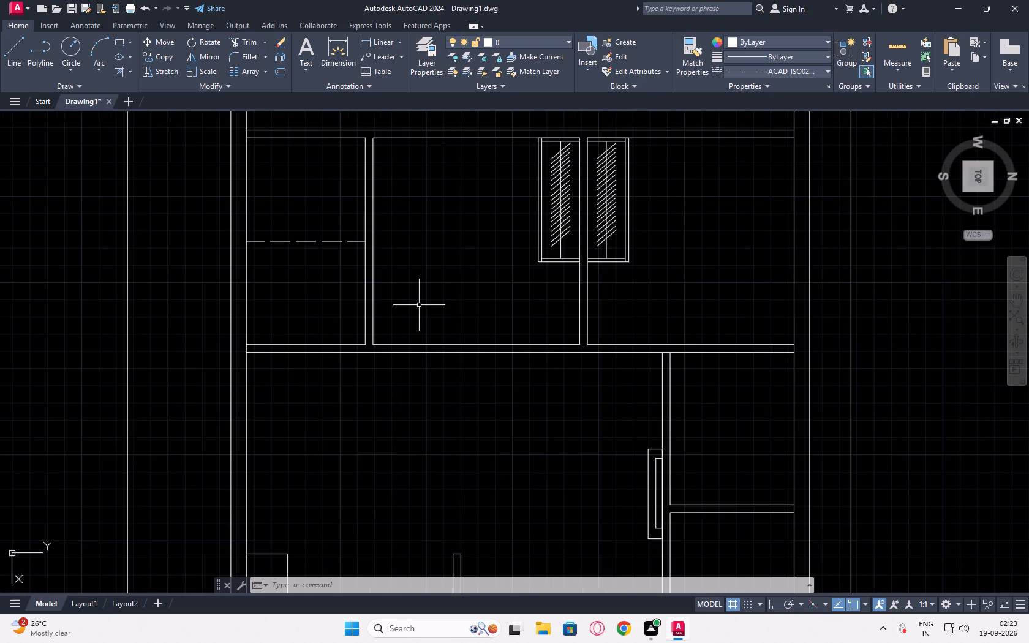
{"action": "scroll", "coordinate": [419, 305], "scroll_direction": "down", "scroll_amount": 1}
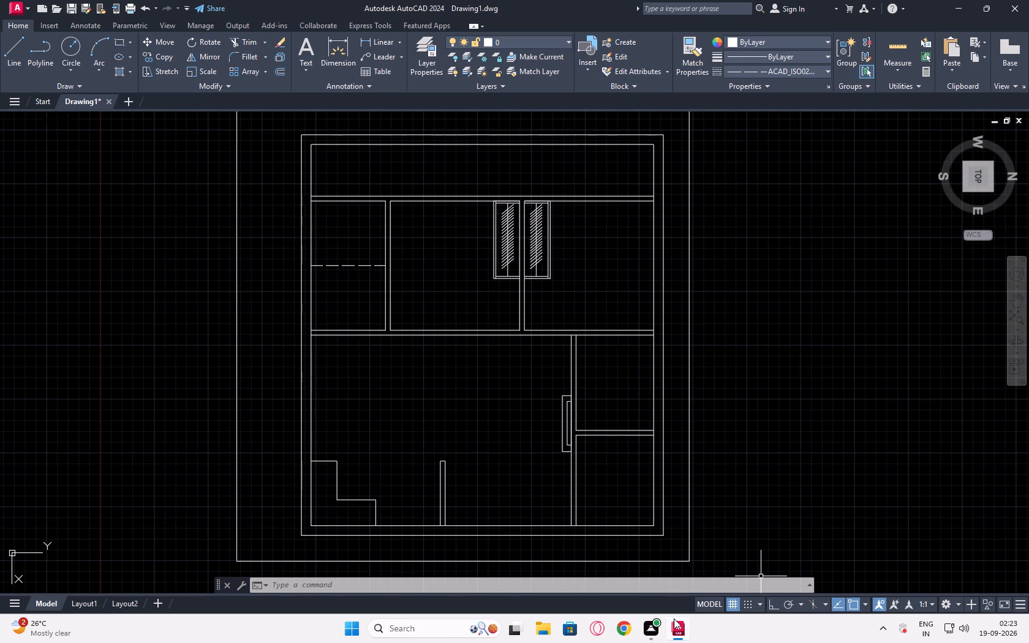
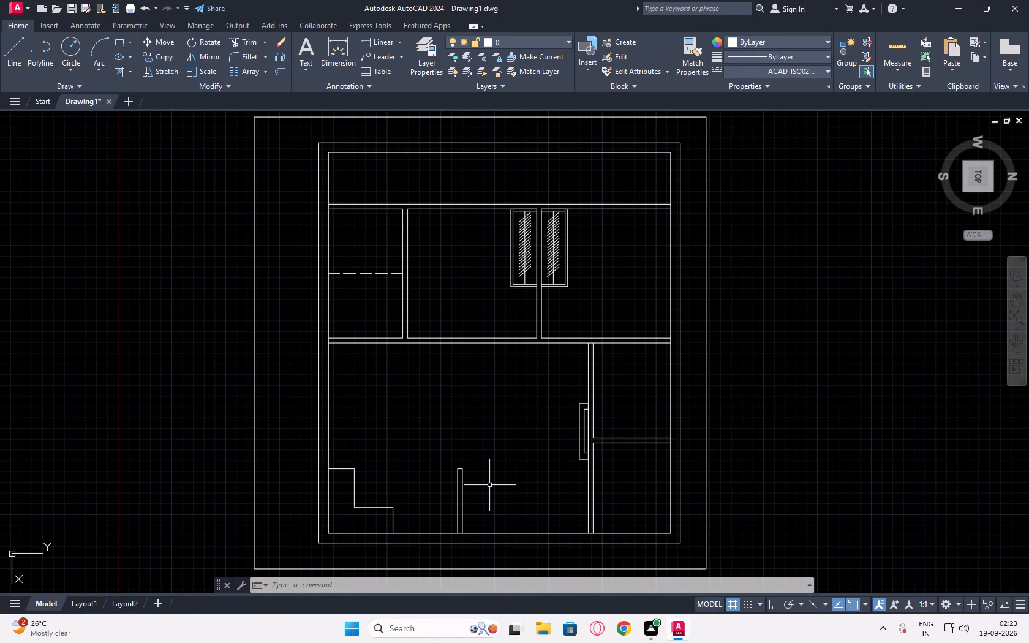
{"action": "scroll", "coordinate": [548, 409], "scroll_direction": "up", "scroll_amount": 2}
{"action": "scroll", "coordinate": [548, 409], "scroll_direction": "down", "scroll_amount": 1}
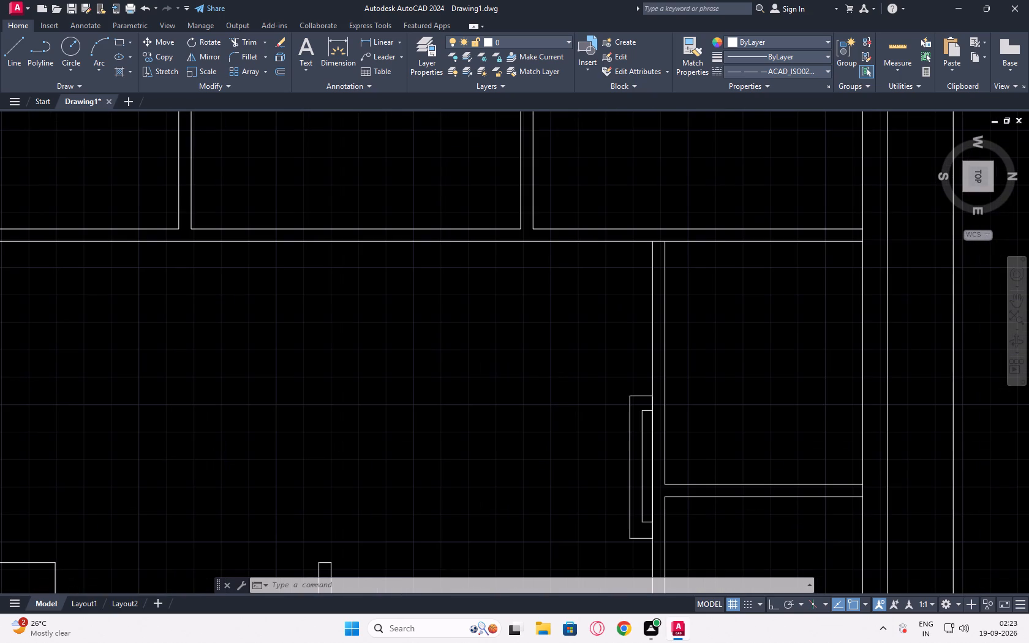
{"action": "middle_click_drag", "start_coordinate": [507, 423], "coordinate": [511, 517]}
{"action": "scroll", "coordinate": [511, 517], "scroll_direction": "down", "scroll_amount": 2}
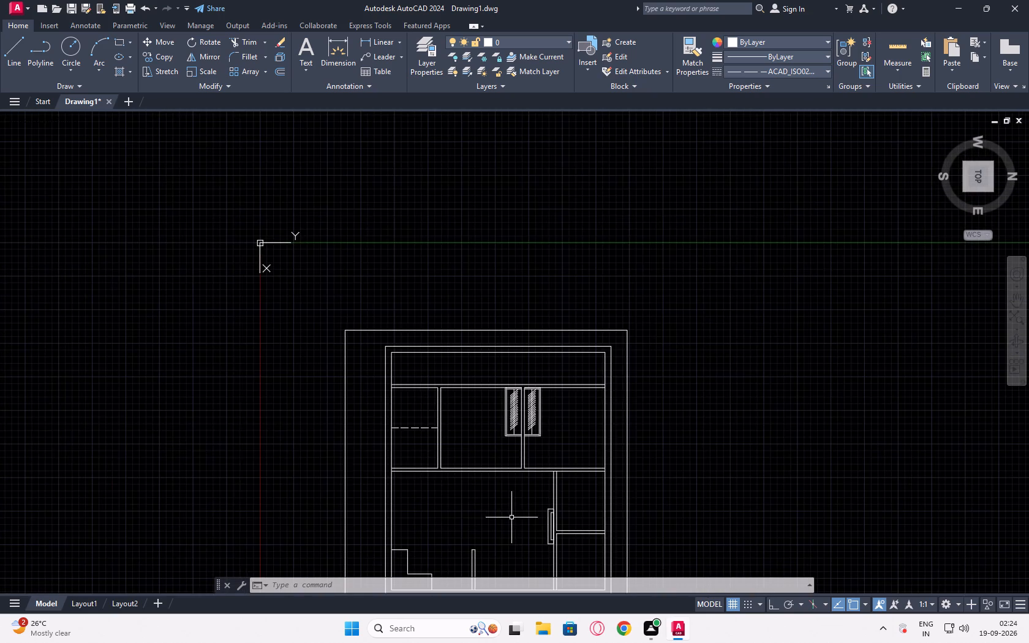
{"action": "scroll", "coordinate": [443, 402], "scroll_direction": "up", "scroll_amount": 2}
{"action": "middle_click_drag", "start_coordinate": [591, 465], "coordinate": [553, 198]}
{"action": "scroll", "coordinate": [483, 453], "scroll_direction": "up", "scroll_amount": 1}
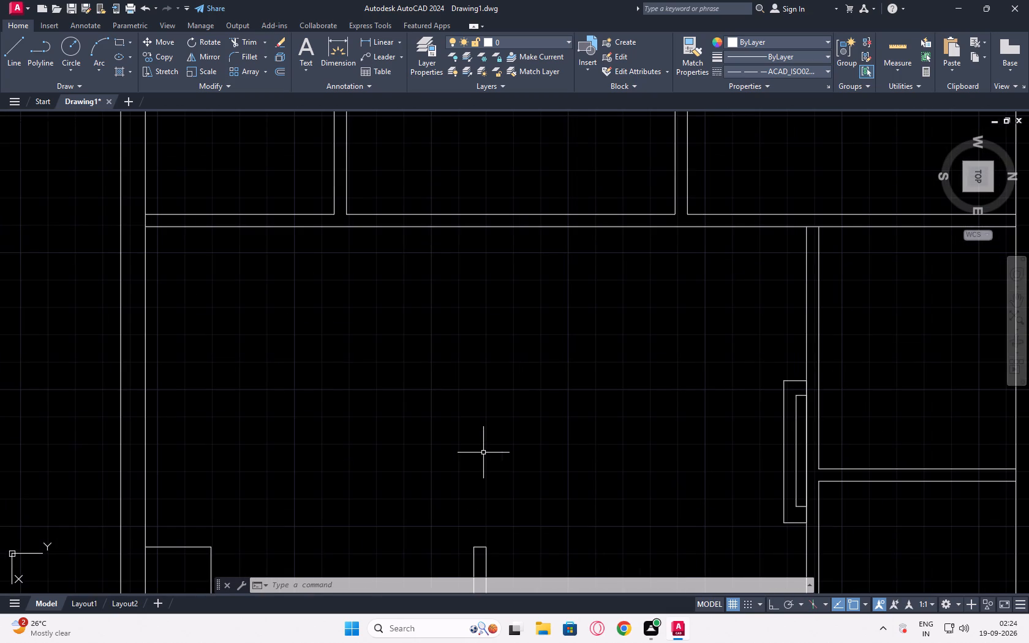
From DesignCenter's Kitchens.dwg blocks, place the 36 in double sink and the 30 in range-oven top view just outside the south outer wall.
{"action": "key", "text": "ctrl+2"}
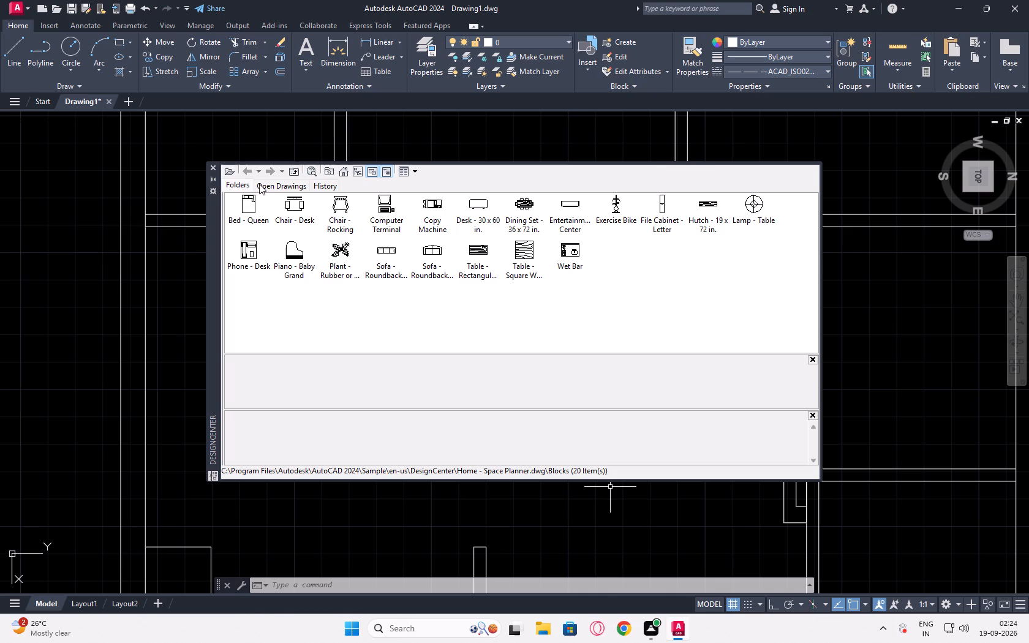
{"action": "left_click", "coordinate": [293, 171]}
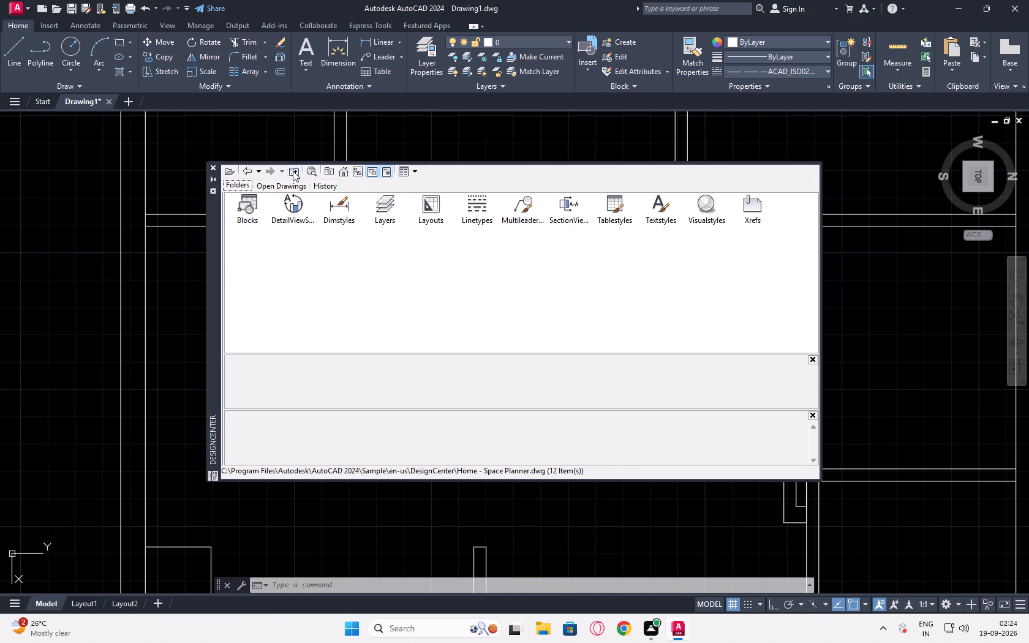
{"action": "left_click", "coordinate": [293, 171]}
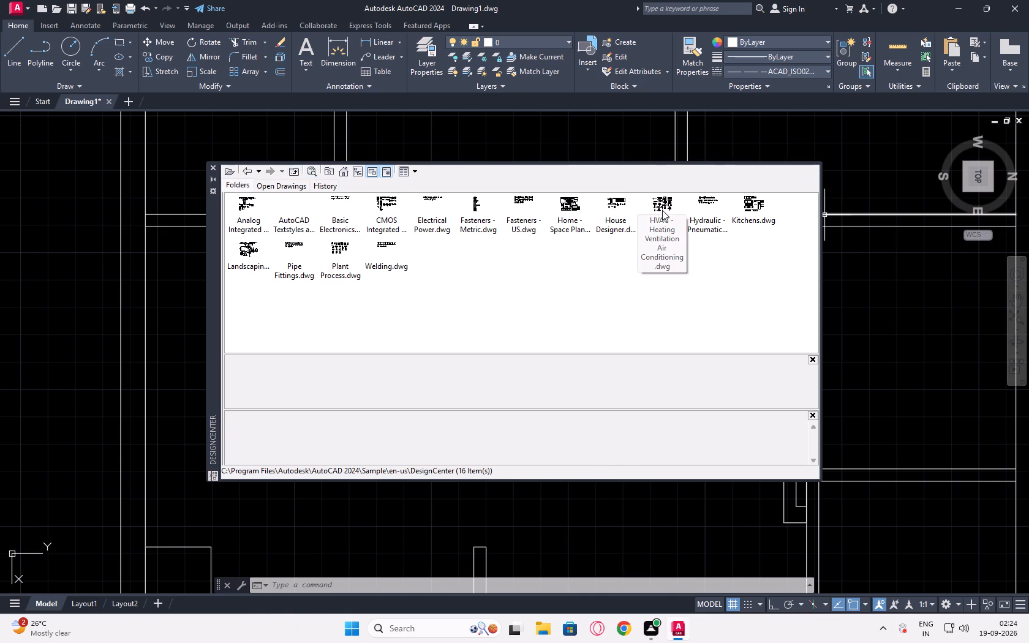
{"action": "double_click", "coordinate": [661, 211]}
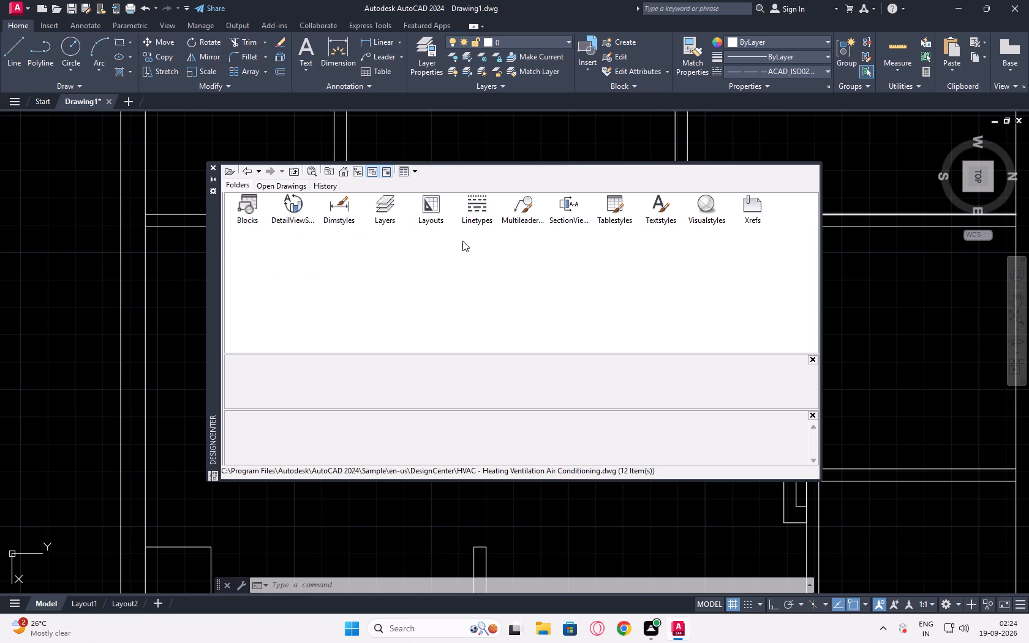
{"action": "double_click", "coordinate": [243, 204]}
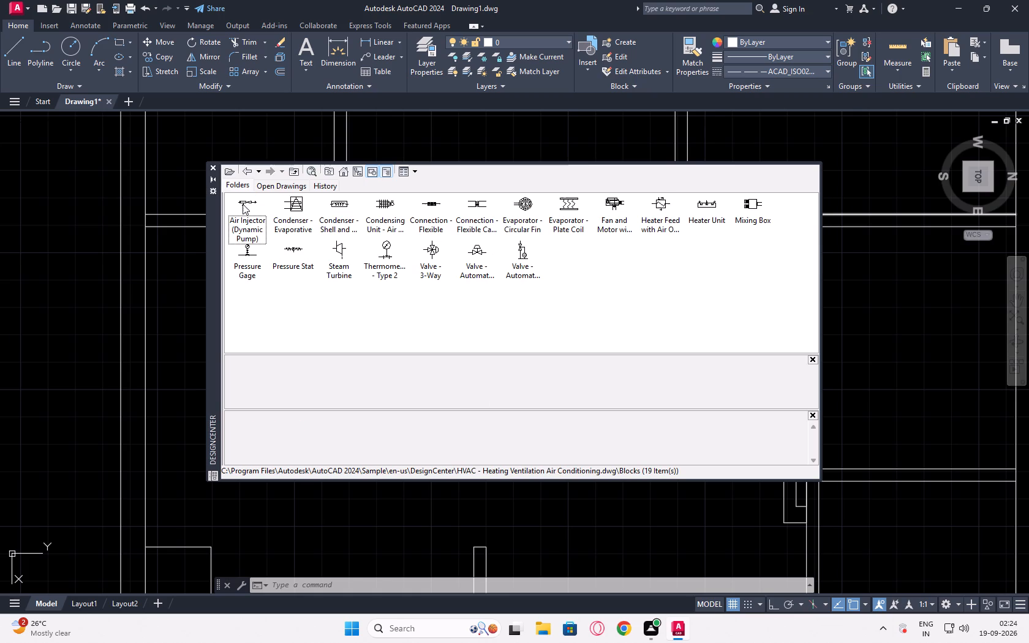
{"action": "double_click", "coordinate": [292, 170]}
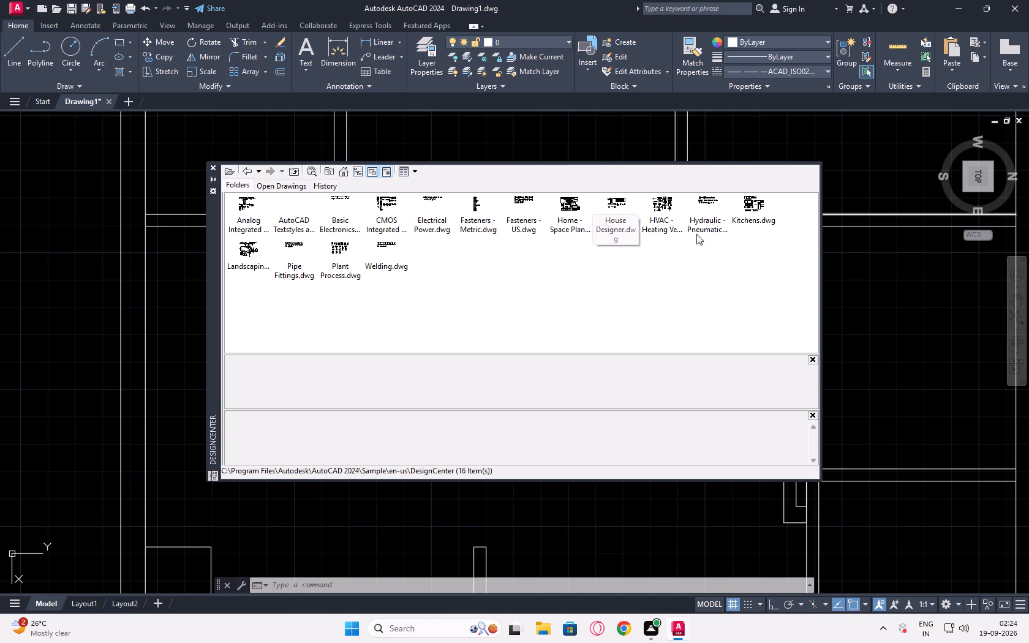
{"action": "double_click", "coordinate": [755, 200]}
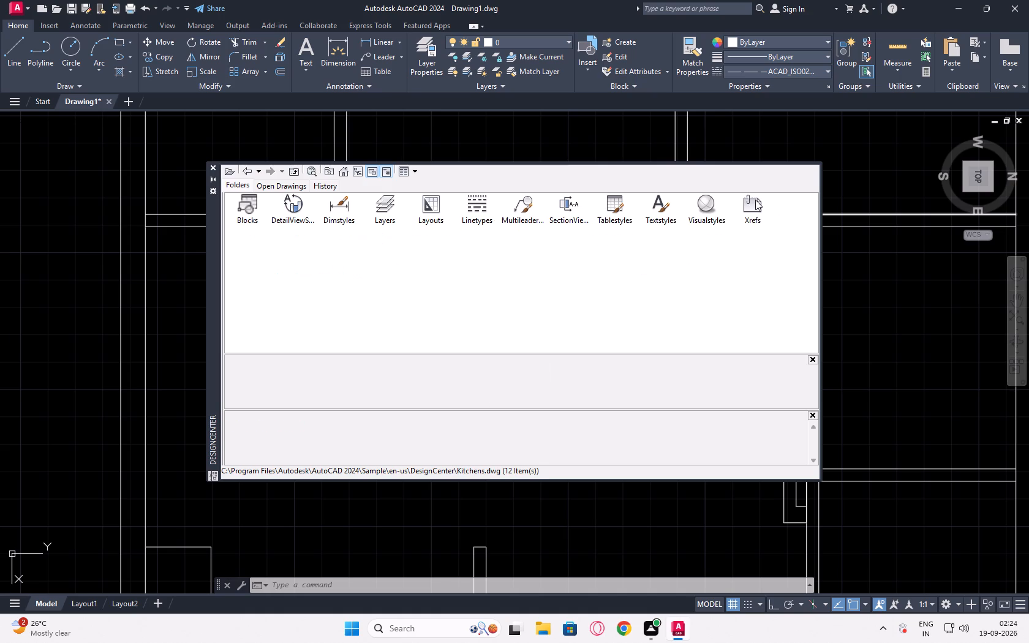
{"action": "double_click", "coordinate": [249, 201]}
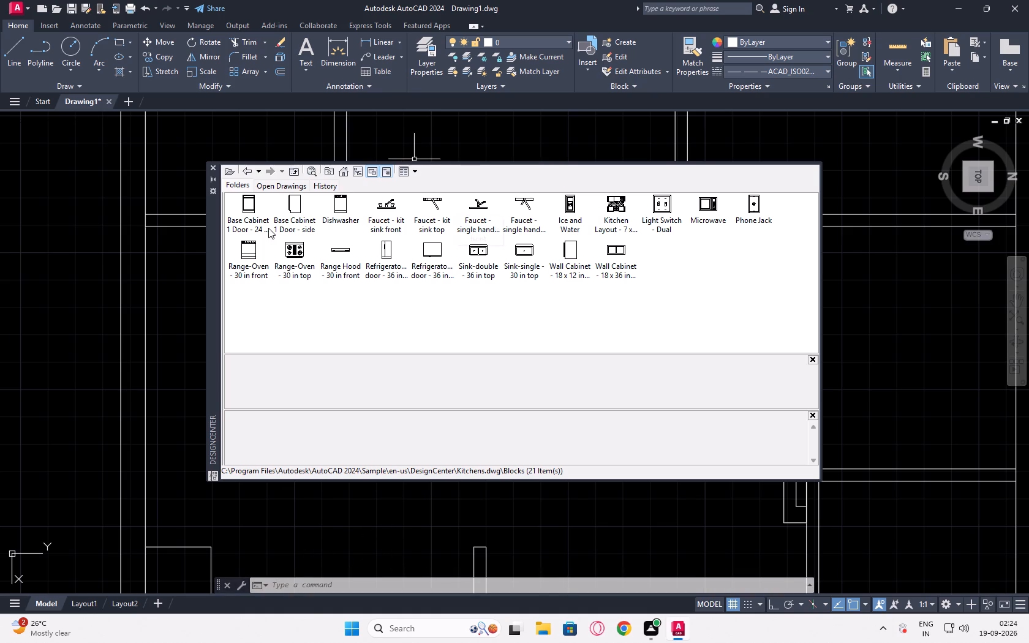
{"action": "left_click_drag", "start_coordinate": [485, 248], "coordinate": [108, 269]}
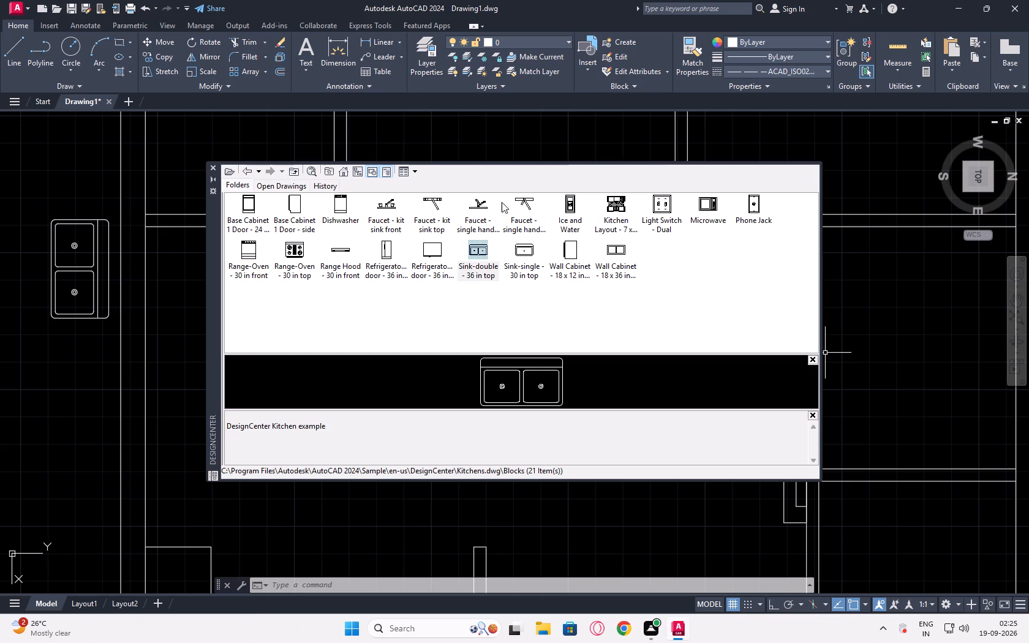
{"action": "left_click_drag", "start_coordinate": [293, 257], "coordinate": [102, 346]}
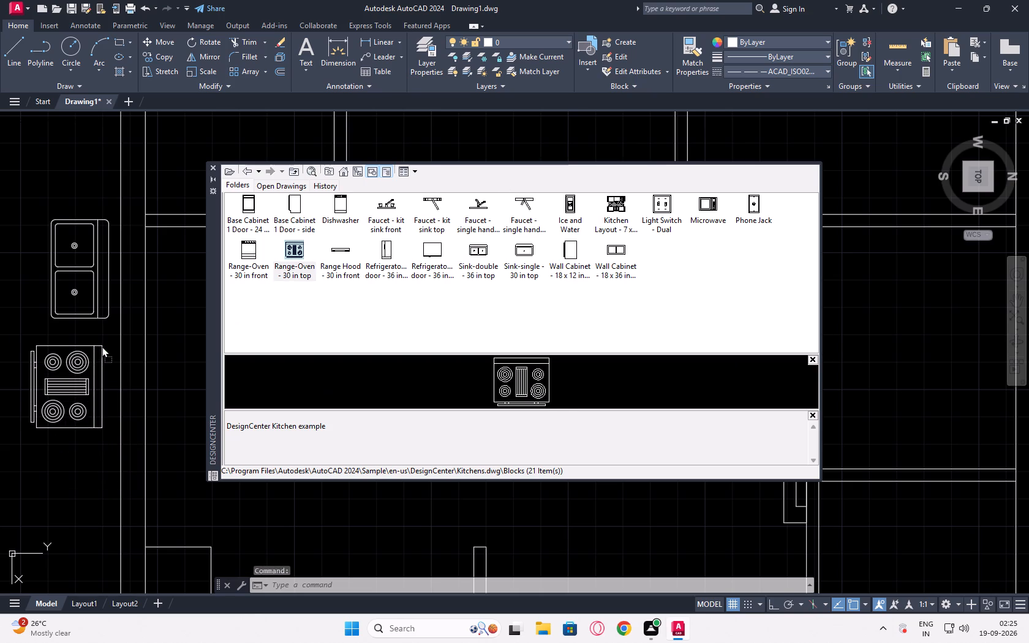
{"action": "left_click_drag", "start_coordinate": [102, 346], "coordinate": [106, 345]}
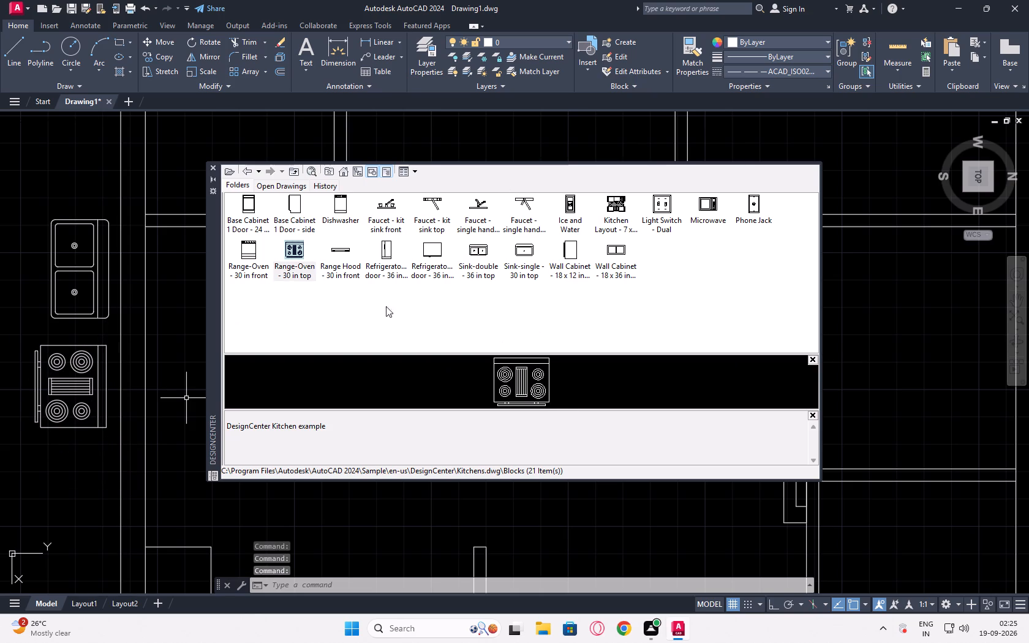
{"action": "left_click", "coordinate": [211, 164]}
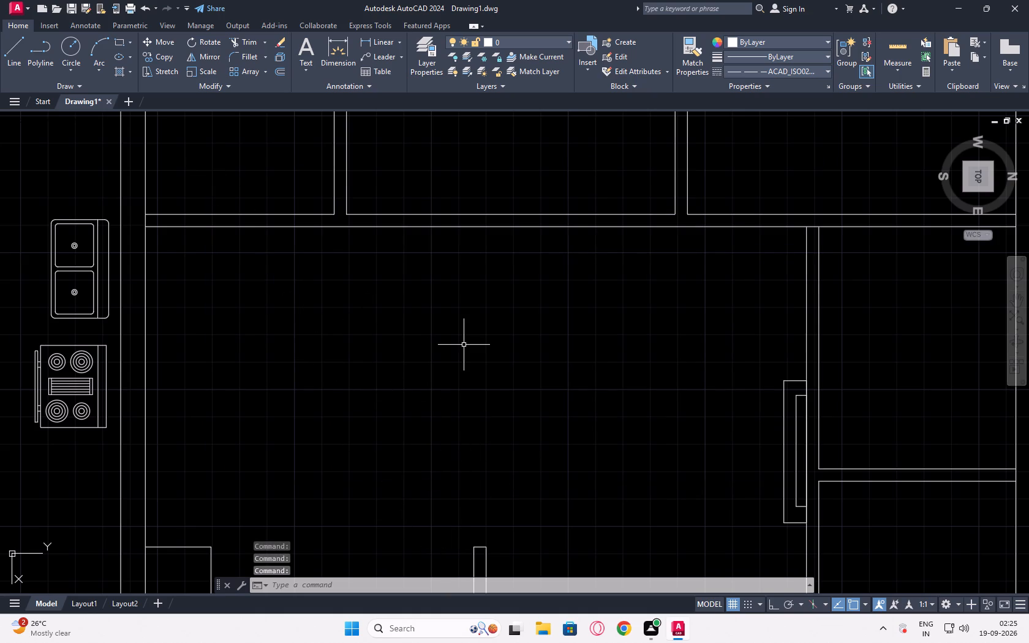
From DesignCenter's Home - Space Planner.dwg blocks, place Bed - Queen and the three-seat roundback sofa outside the plan's south side.
{"action": "key", "text": "ctrl+2"}
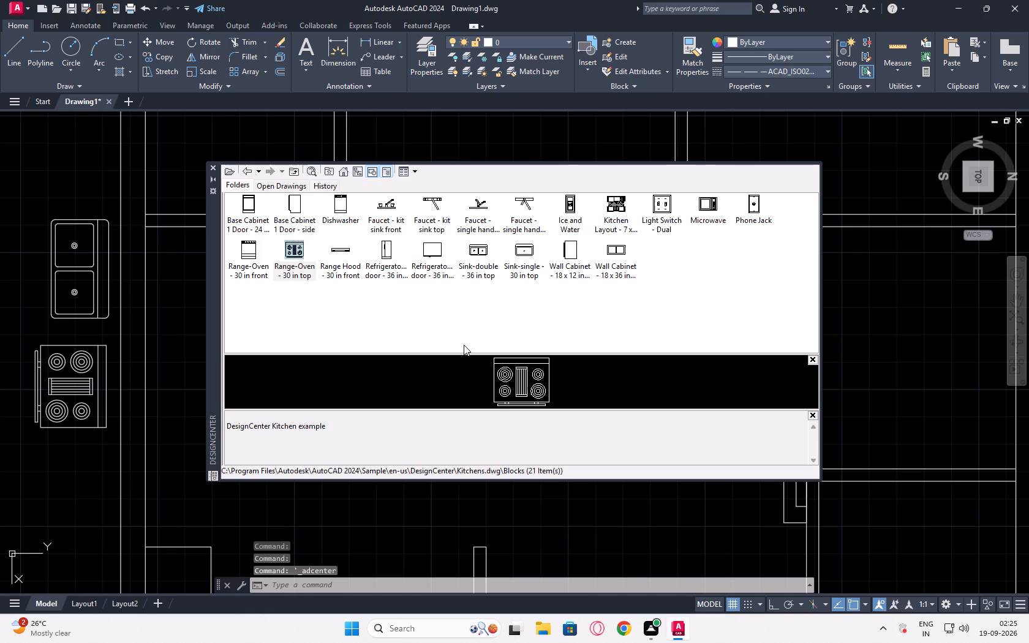
{"action": "left_click", "coordinate": [295, 173]}
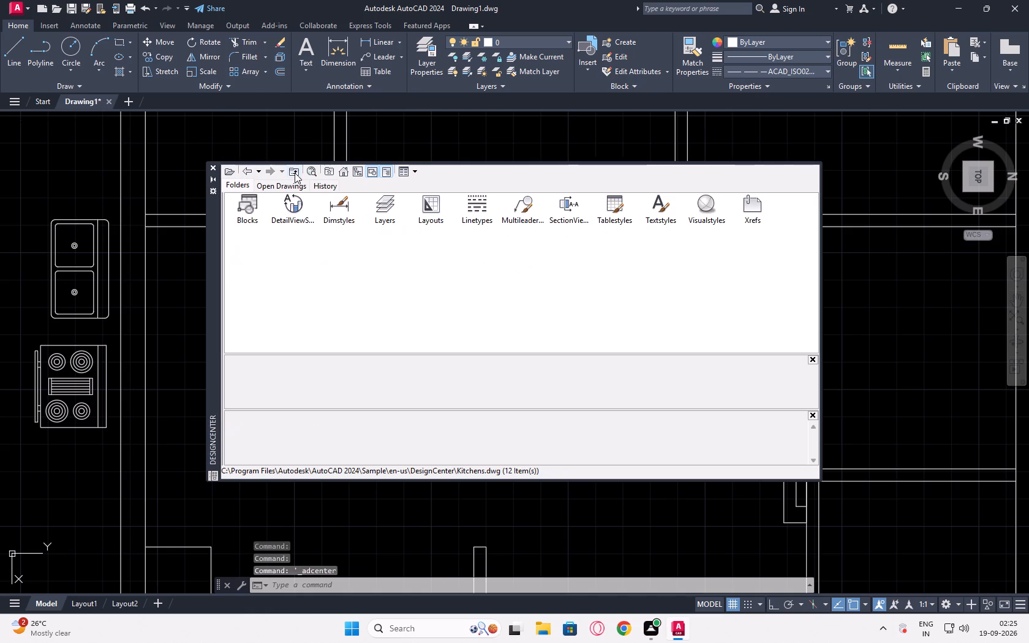
{"action": "left_click", "coordinate": [295, 173]}
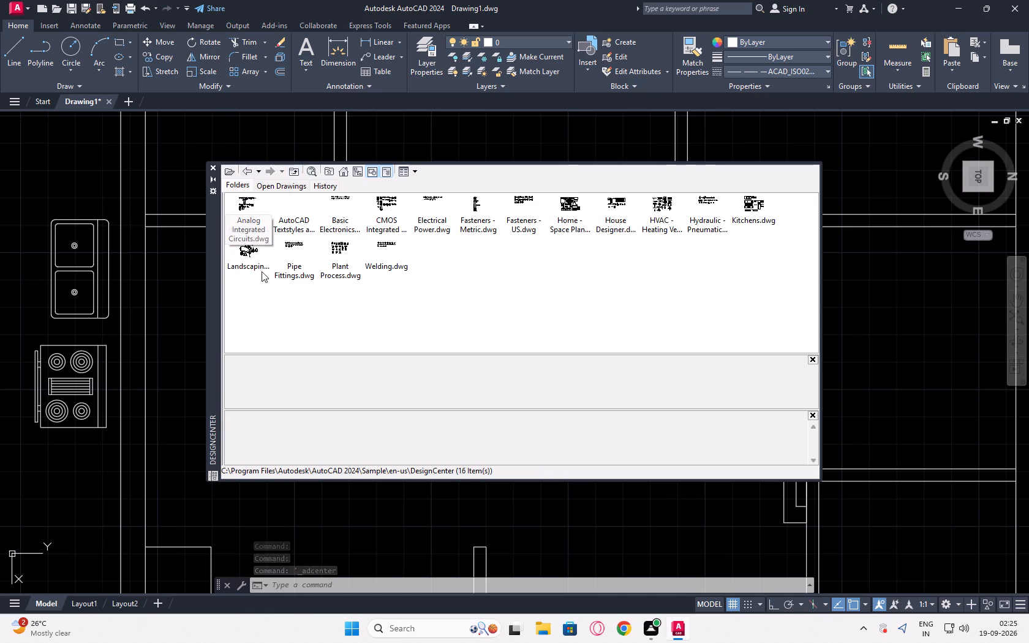
{"action": "double_click", "coordinate": [250, 257]}
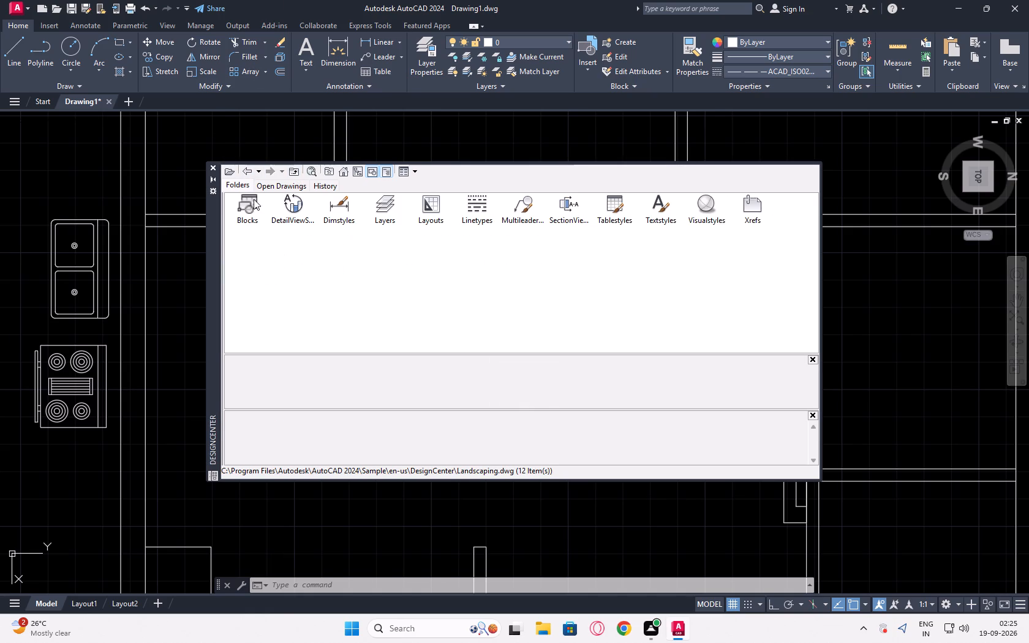
{"action": "left_click", "coordinate": [301, 173]}
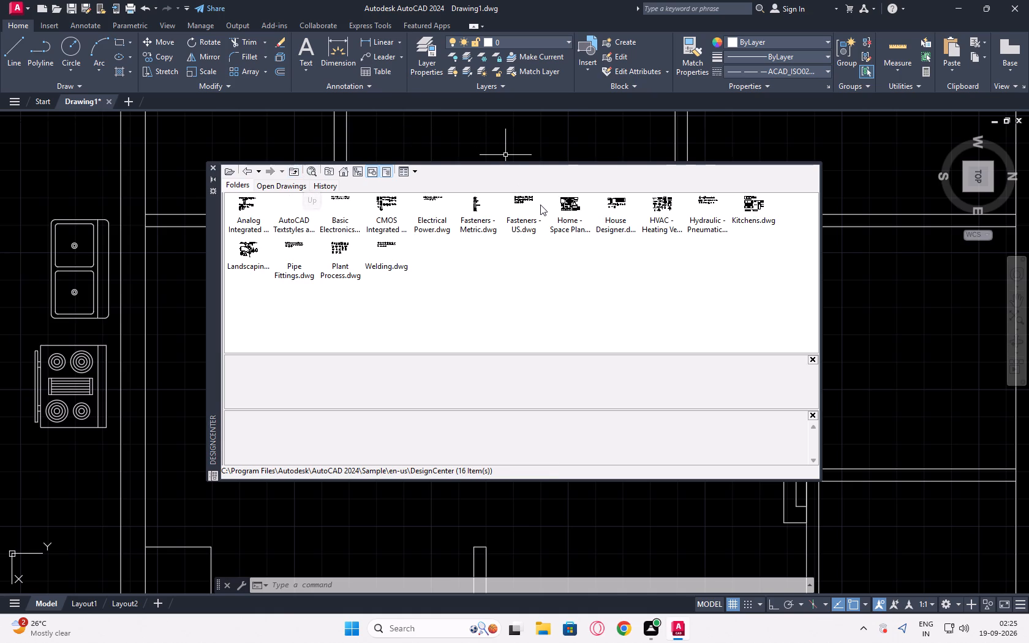
{"action": "double_click", "coordinate": [563, 205]}
{"action": "double_click", "coordinate": [252, 206]}
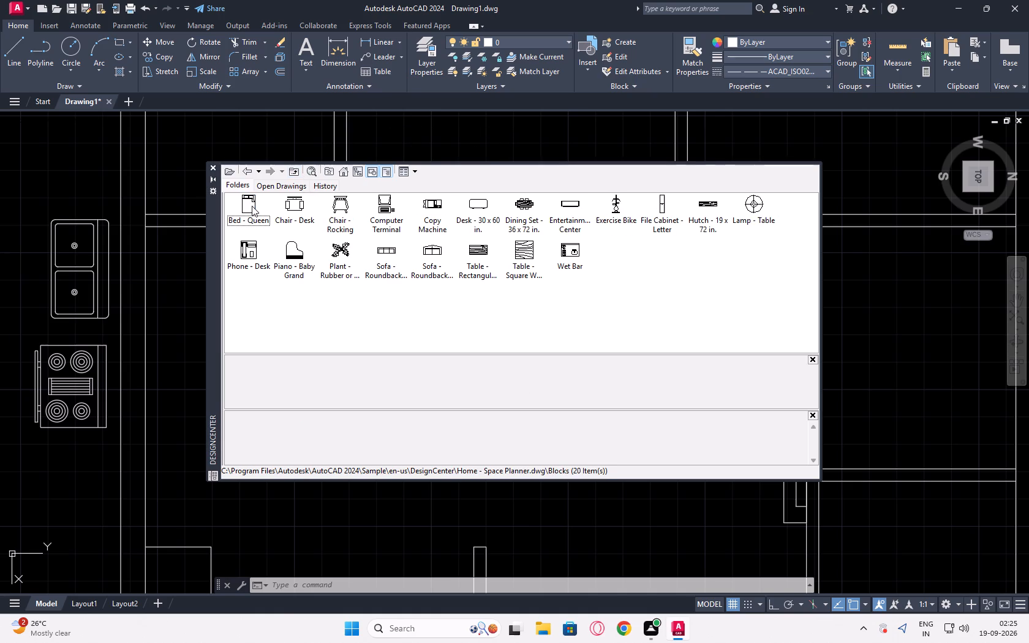
{"action": "left_click_drag", "start_coordinate": [245, 205], "coordinate": [45, 186]}
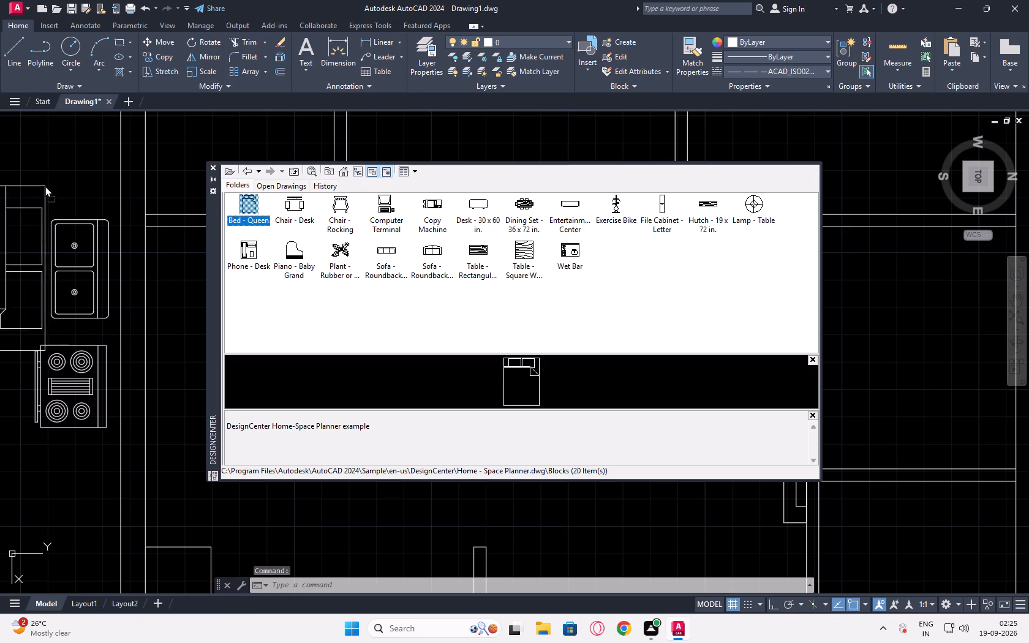
{"action": "left_click_drag", "start_coordinate": [45, 186], "coordinate": [38, 155]}
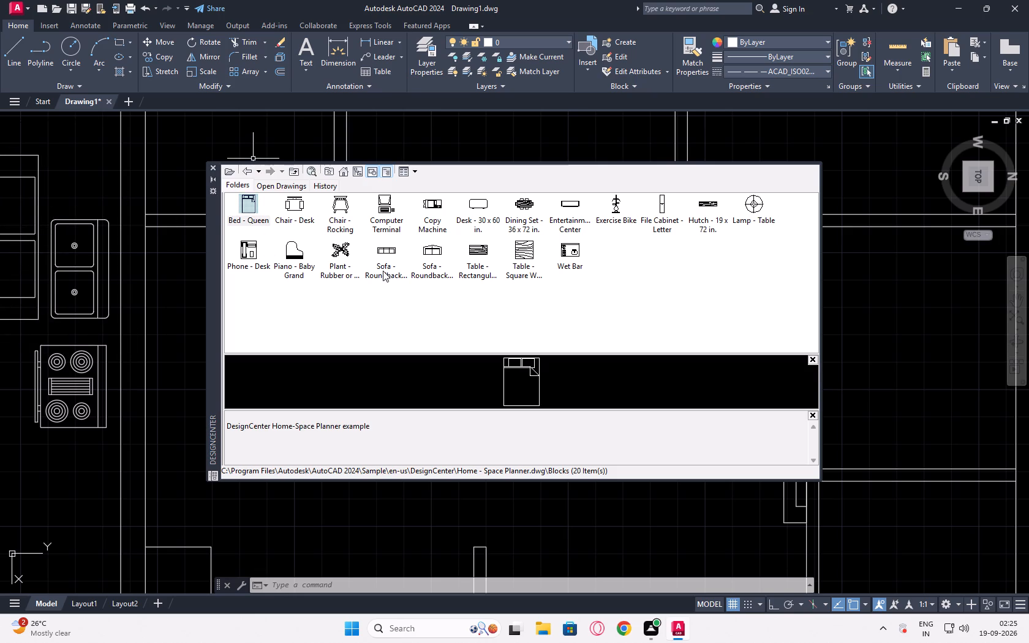
{"action": "left_click_drag", "start_coordinate": [380, 247], "coordinate": [26, 487]}
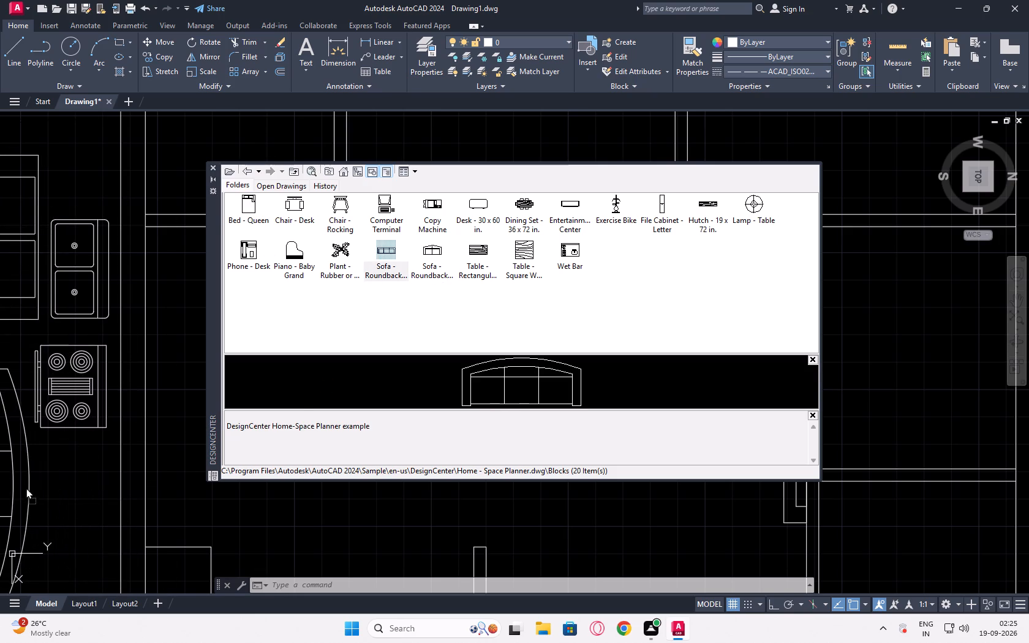
{"action": "left_click_drag", "start_coordinate": [26, 487], "coordinate": [0, 443]}
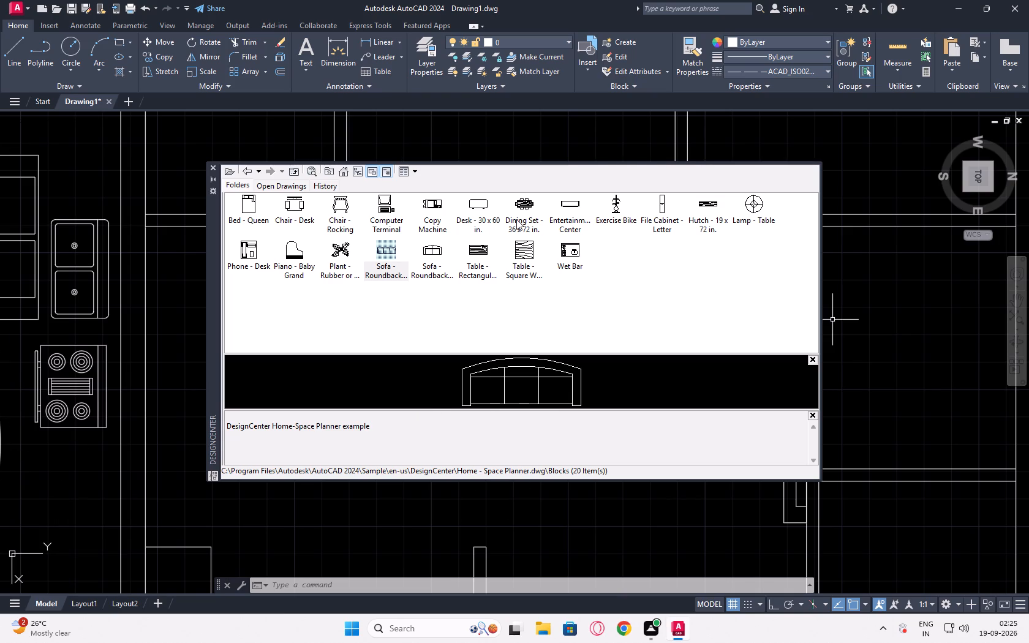
Place the Dining Set - 36 x 72 in. block in the large room and the Wet Bar block over the south outer wall.
{"action": "left_click_drag", "start_coordinate": [520, 205], "coordinate": [219, 498]}
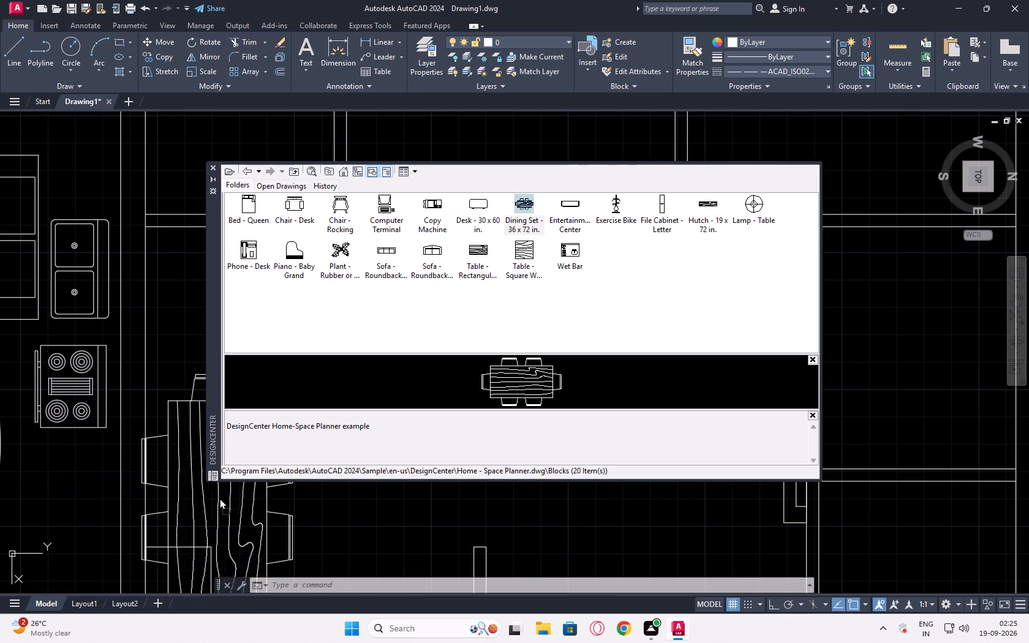
{"action": "left_click_drag", "start_coordinate": [219, 498], "coordinate": [325, 491]}
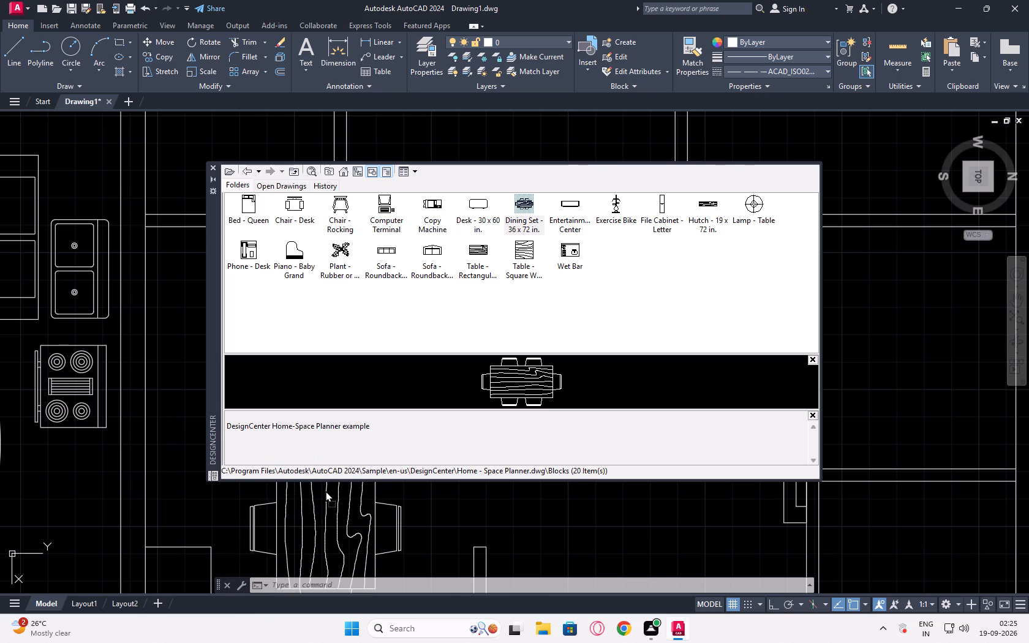
{"action": "left_click_drag", "start_coordinate": [325, 491], "coordinate": [322, 483]}
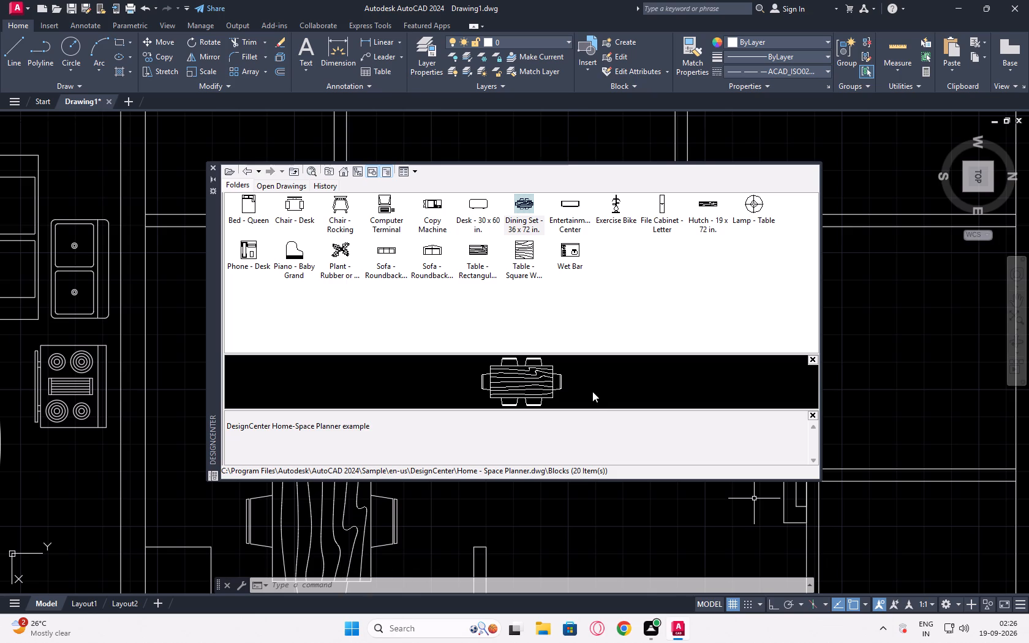
{"action": "left_click_drag", "start_coordinate": [572, 247], "coordinate": [179, 352]}
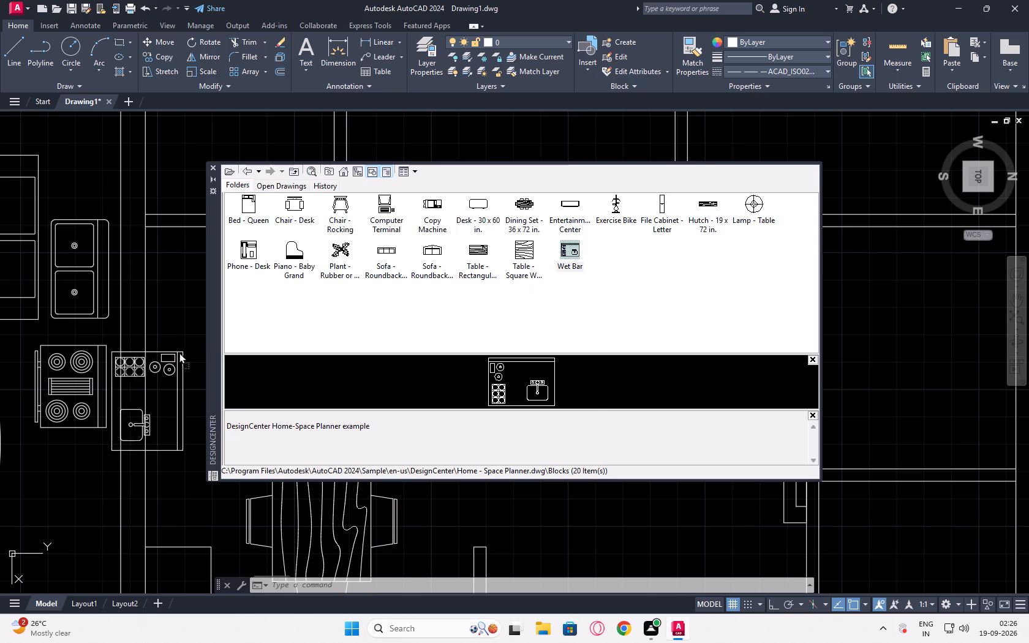
{"action": "left_click_drag", "start_coordinate": [179, 352], "coordinate": [198, 302]}
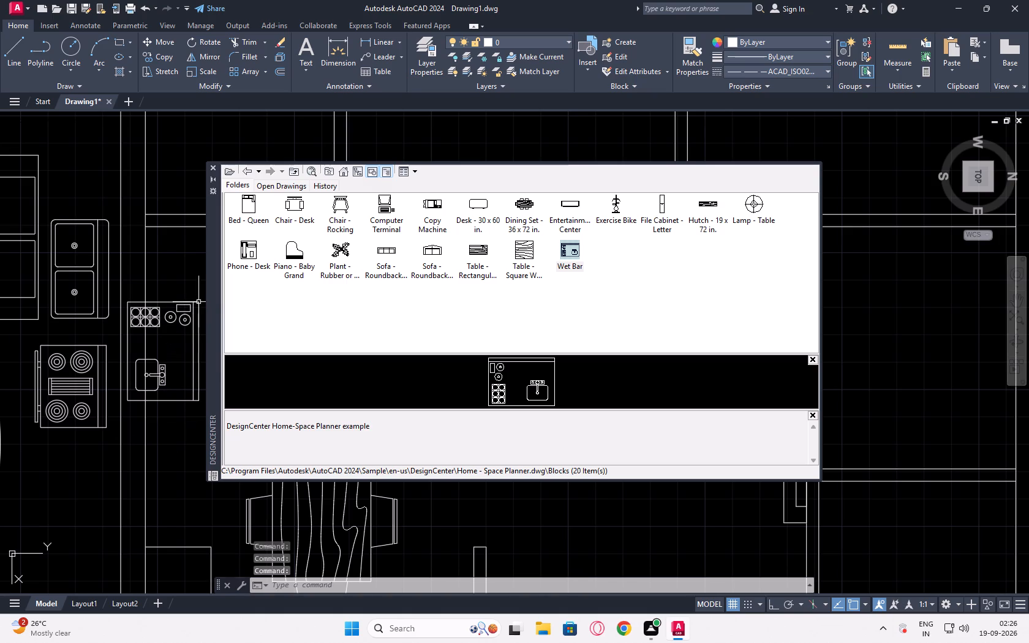
Browse the blocks of DesignCenter's HVAC - Heating Ventilation Air Conditioning.dwg and Home - Space Planner.dwg for further usable items.
{"action": "left_click", "coordinate": [296, 168]}
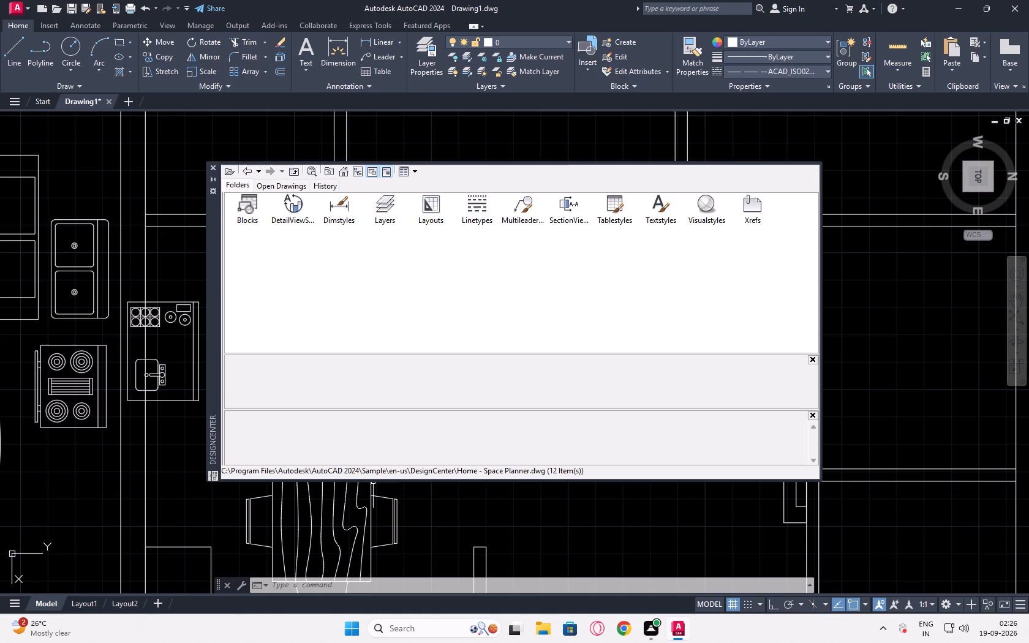
{"action": "left_click", "coordinate": [295, 166]}
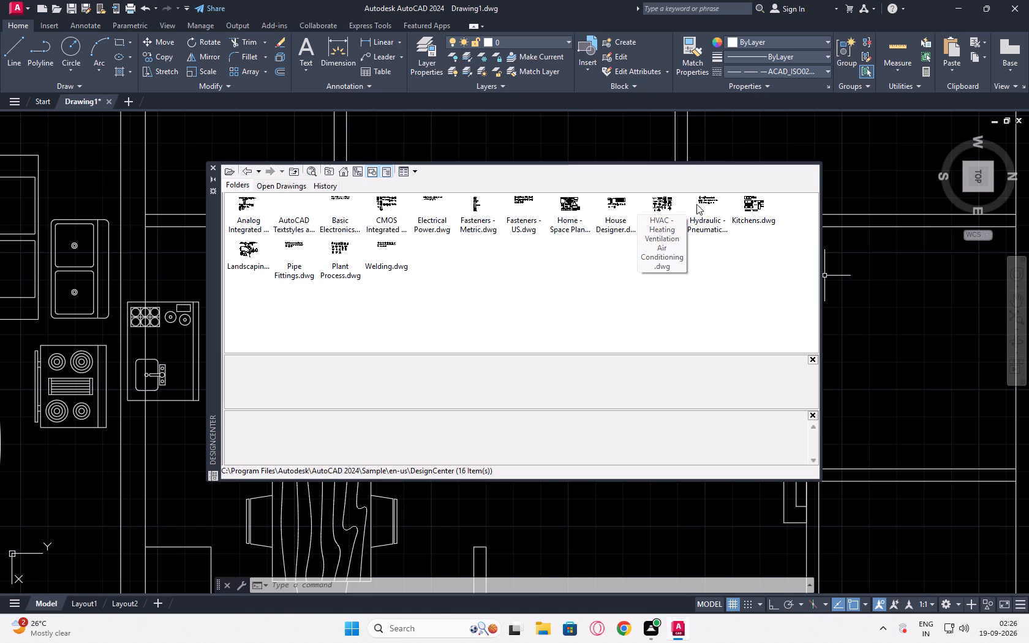
{"action": "double_click", "coordinate": [658, 203]}
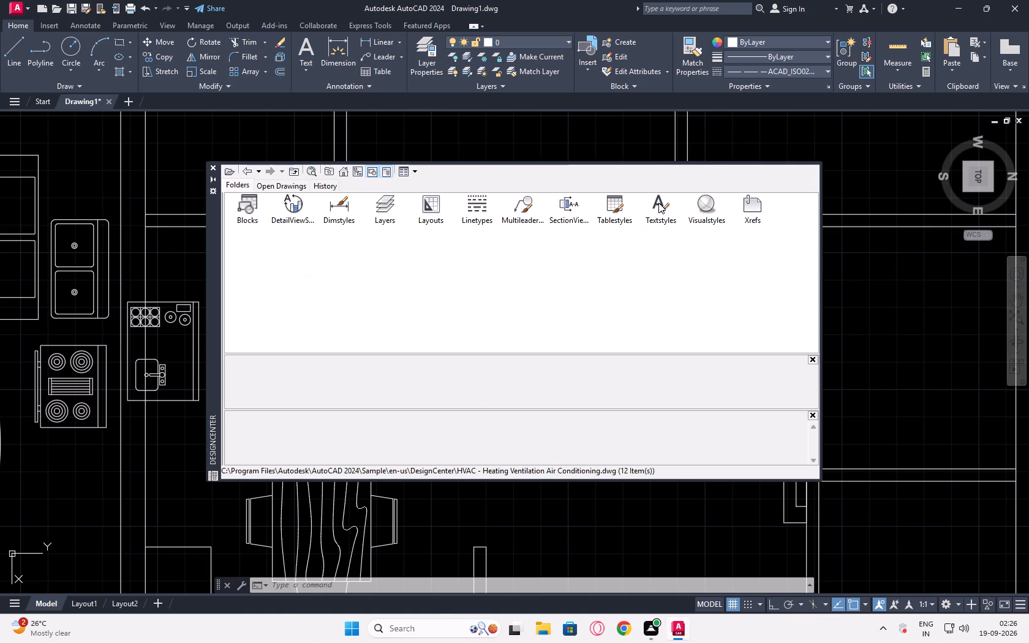
{"action": "double_click", "coordinate": [247, 203]}
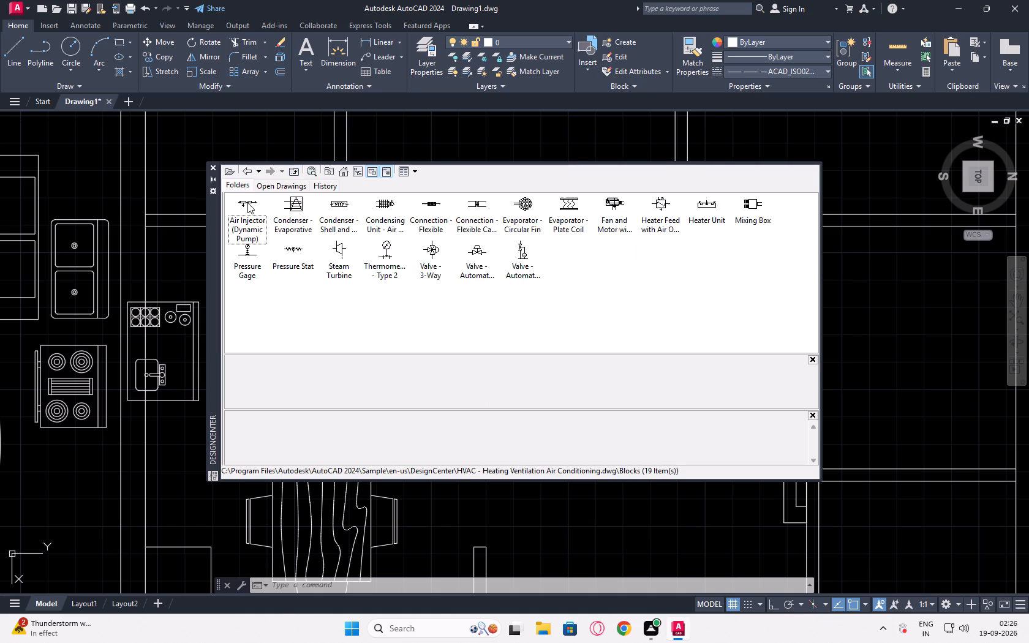
{"action": "double_click", "coordinate": [294, 170]}
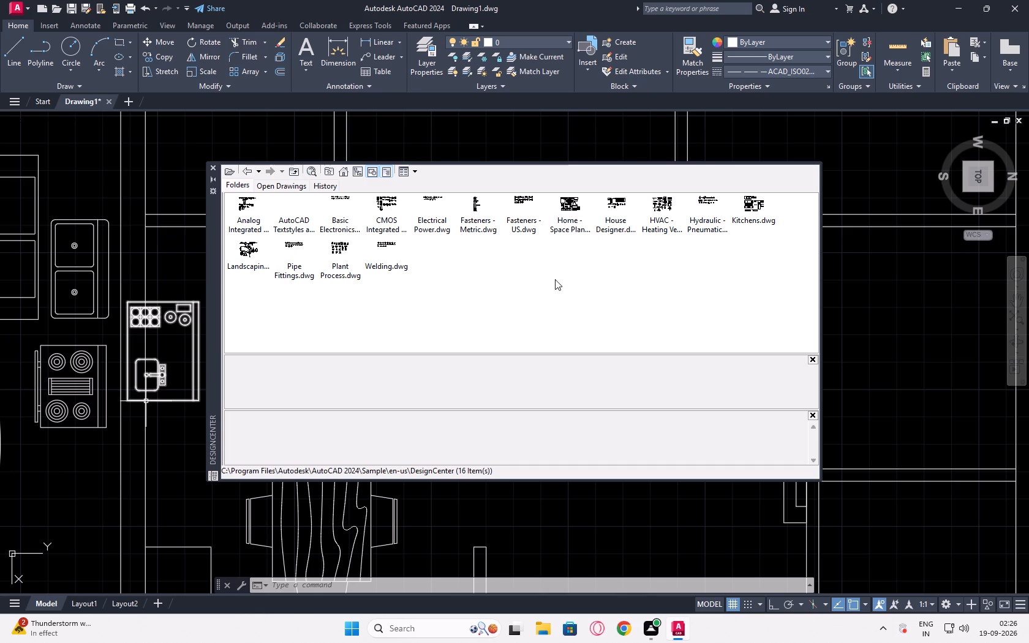
{"action": "double_click", "coordinate": [586, 211]}
{"action": "double_click", "coordinate": [553, 207]}
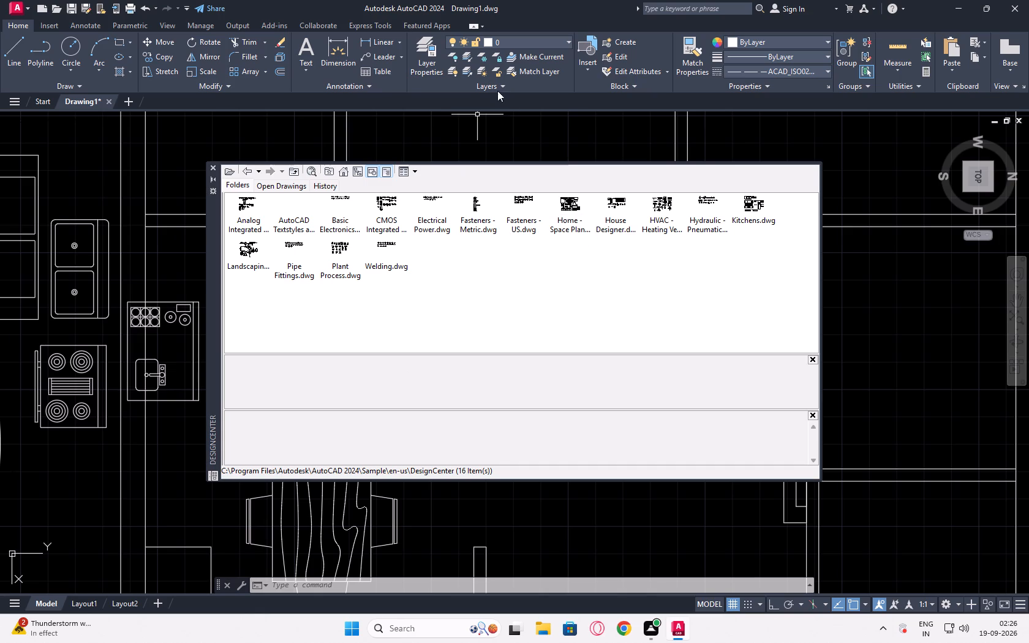
{"action": "left_click_drag", "start_coordinate": [556, 189], "coordinate": [558, 197]}
{"action": "triple_click", "coordinate": [567, 214]}
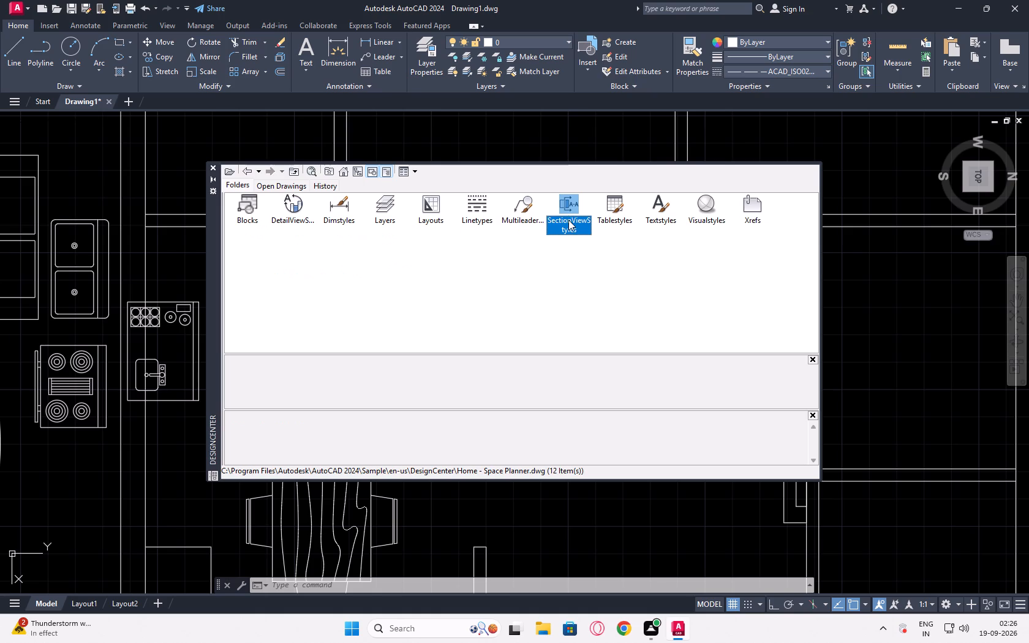
{"action": "triple_click", "coordinate": [260, 207]}
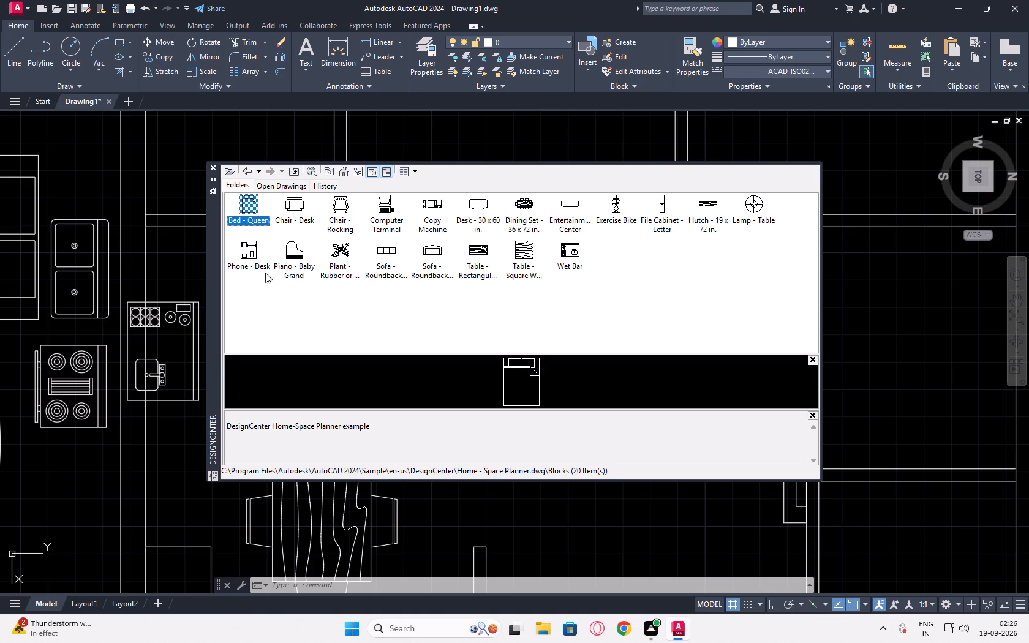
{"action": "left_click", "coordinate": [288, 171]}
{"action": "left_click", "coordinate": [288, 171]}
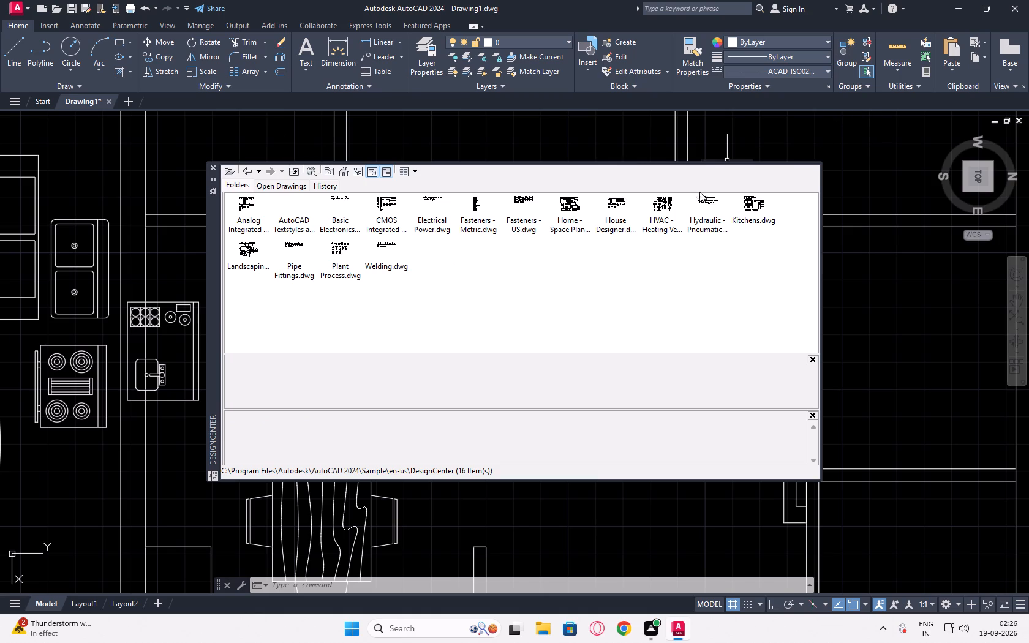
{"action": "double_click", "coordinate": [654, 198]}
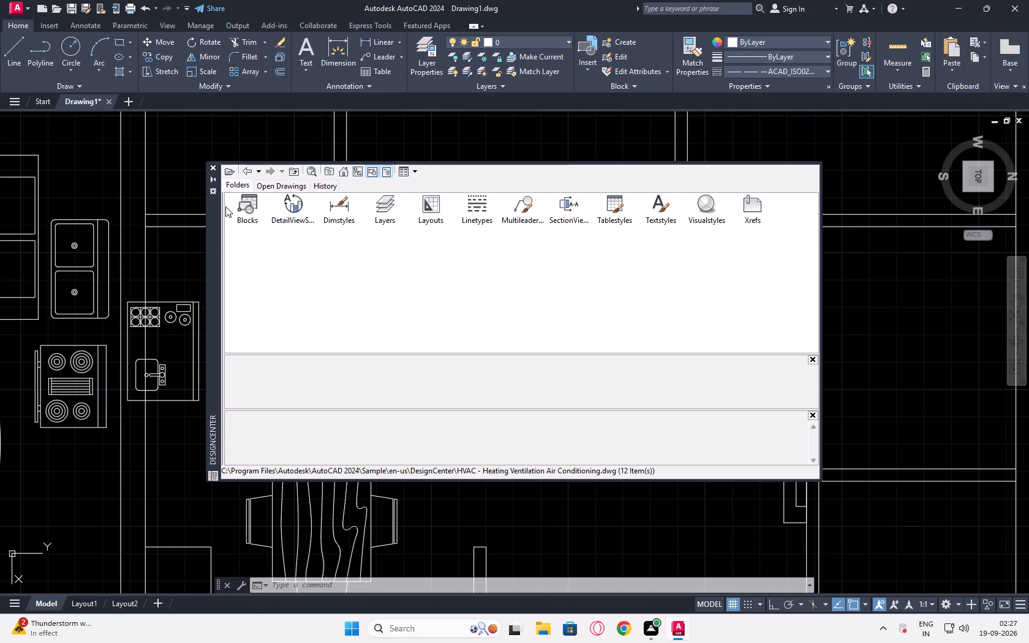
{"action": "triple_click", "coordinate": [234, 206]}
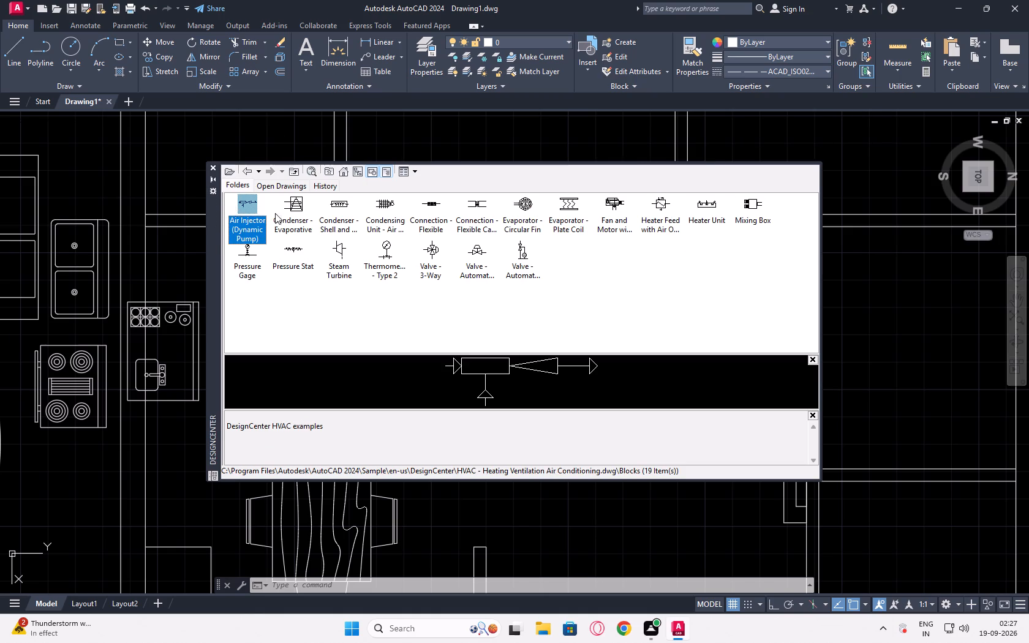
From House Designer.dwg blocks, place Door - Left Hung 36 in. by the south wall and Door - Right Hung 36 in. in the middle room.
{"action": "left_click", "coordinate": [295, 172]}
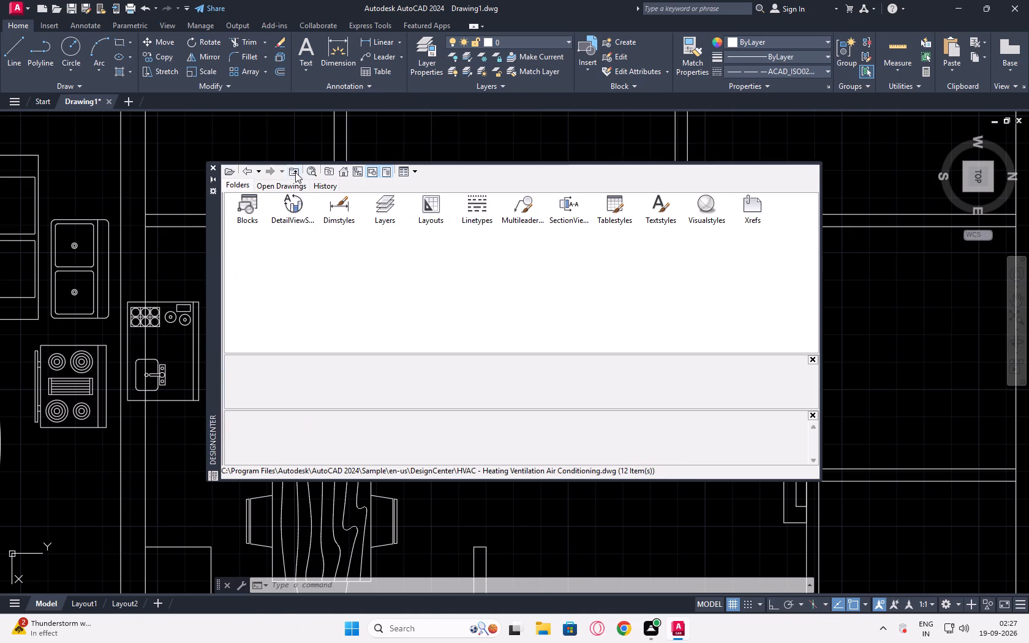
{"action": "left_click", "coordinate": [295, 172]}
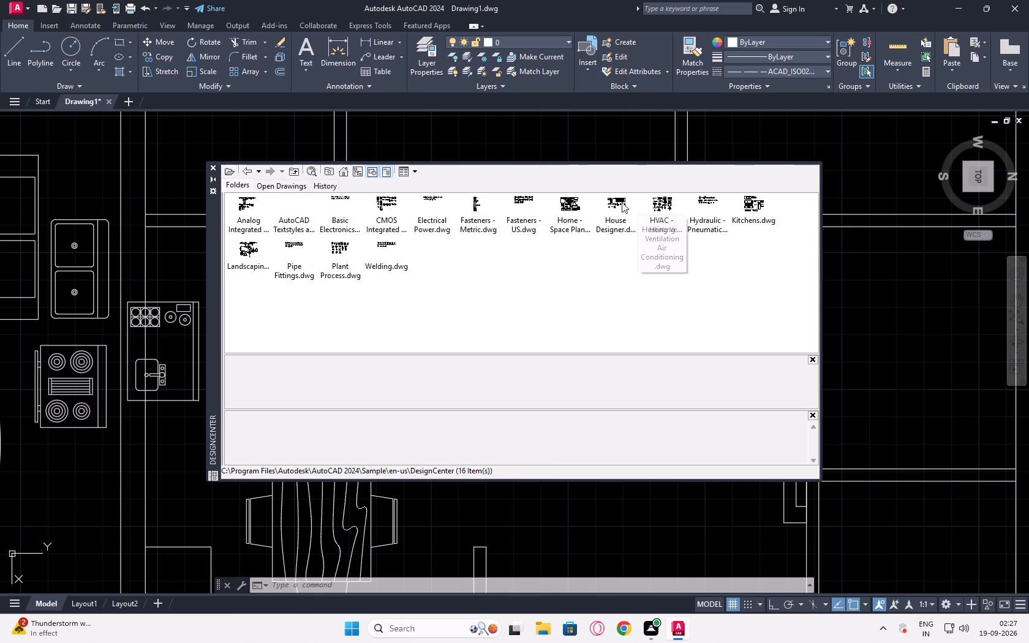
{"action": "double_click", "coordinate": [614, 202]}
{"action": "double_click", "coordinate": [256, 206]}
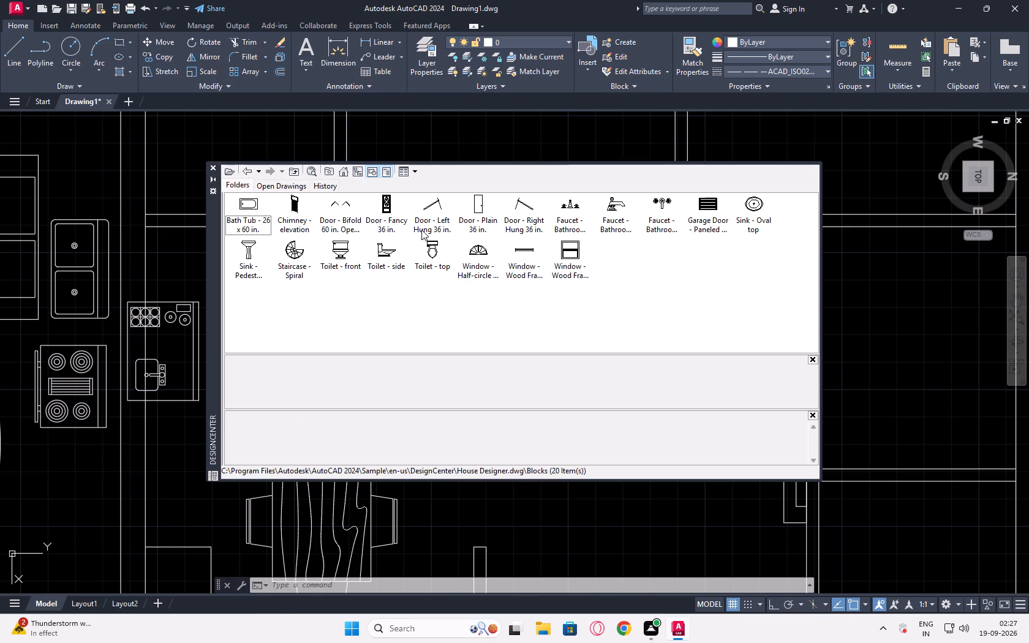
{"action": "left_click_drag", "start_coordinate": [434, 203], "coordinate": [284, 291]}
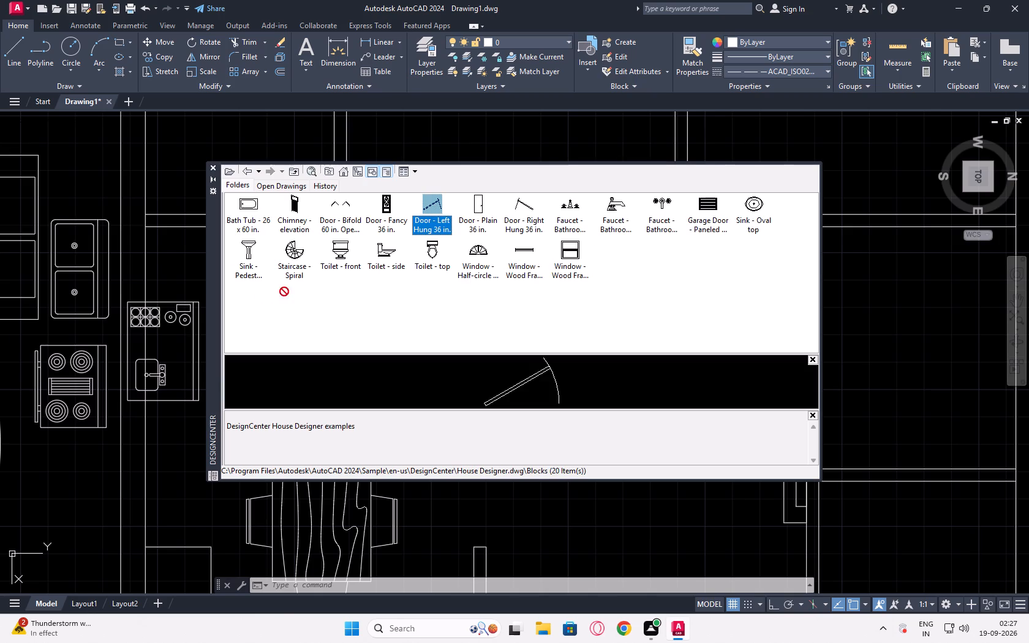
{"action": "left_click_drag", "start_coordinate": [284, 291], "coordinate": [164, 127]}
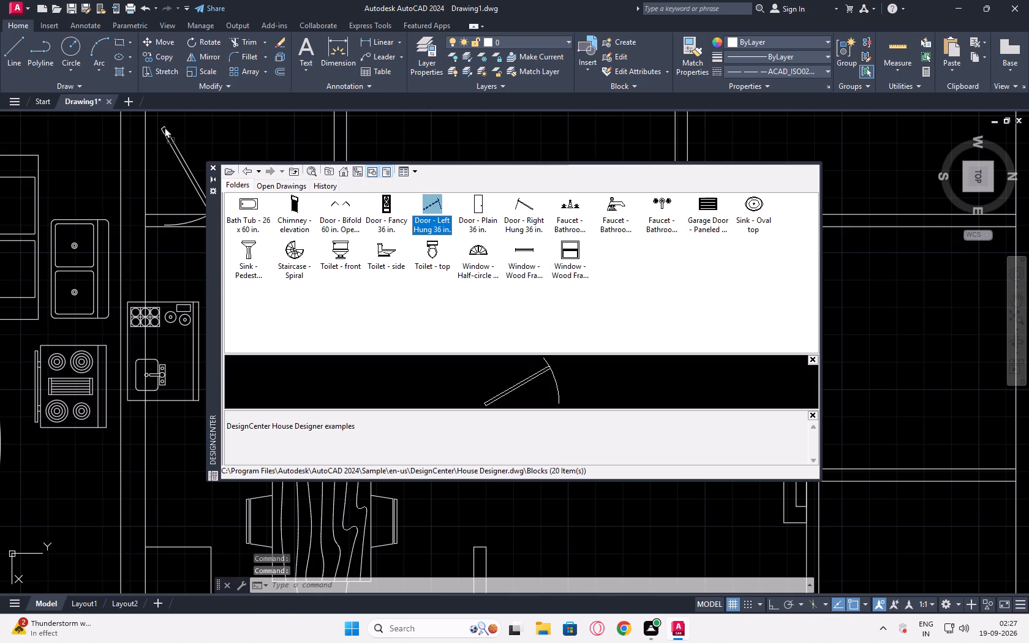
{"action": "left_click_drag", "start_coordinate": [164, 127], "coordinate": [156, 135]}
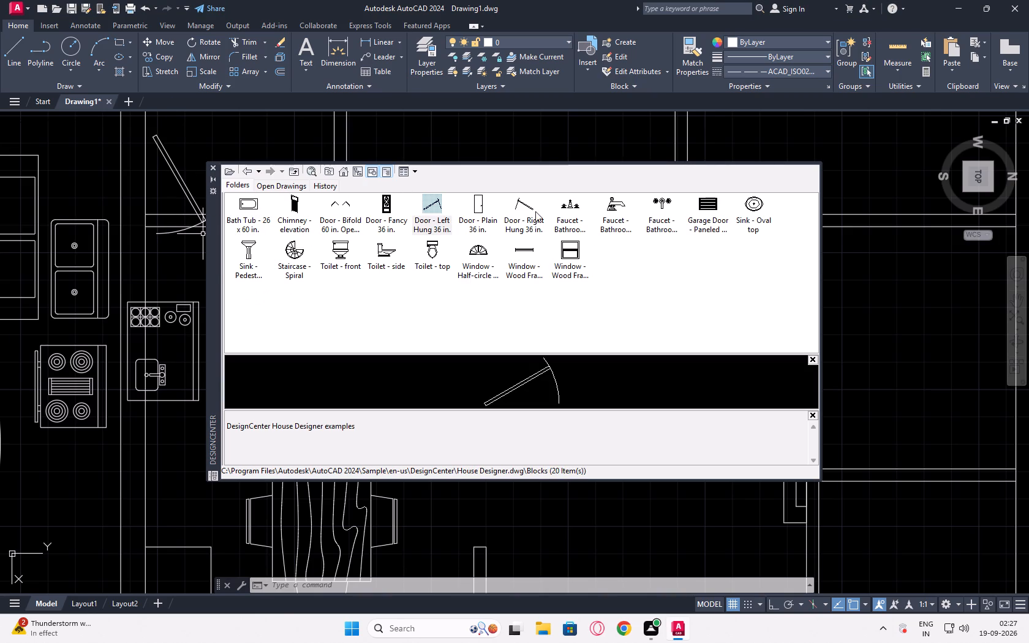
{"action": "left_click_drag", "start_coordinate": [527, 209], "coordinate": [527, 145]}
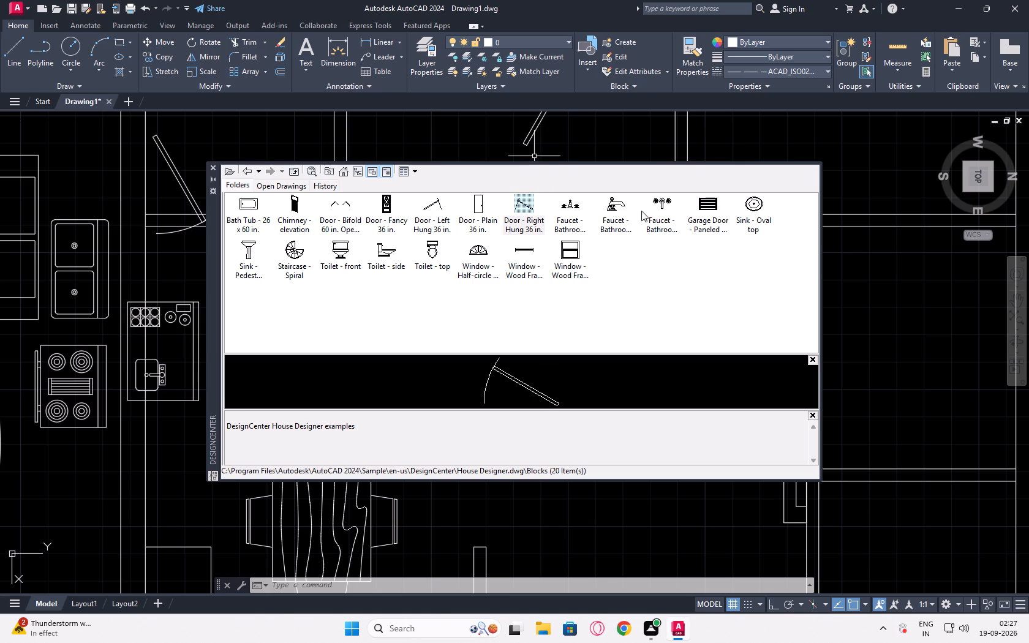
Place Sink - Oval top in the room beside the wardrobes, Bath Tub - 26 x 60 in. by the south wall, and Toilet - top in the small north-side room.
{"action": "left_click_drag", "start_coordinate": [752, 203], "coordinate": [749, 140]}
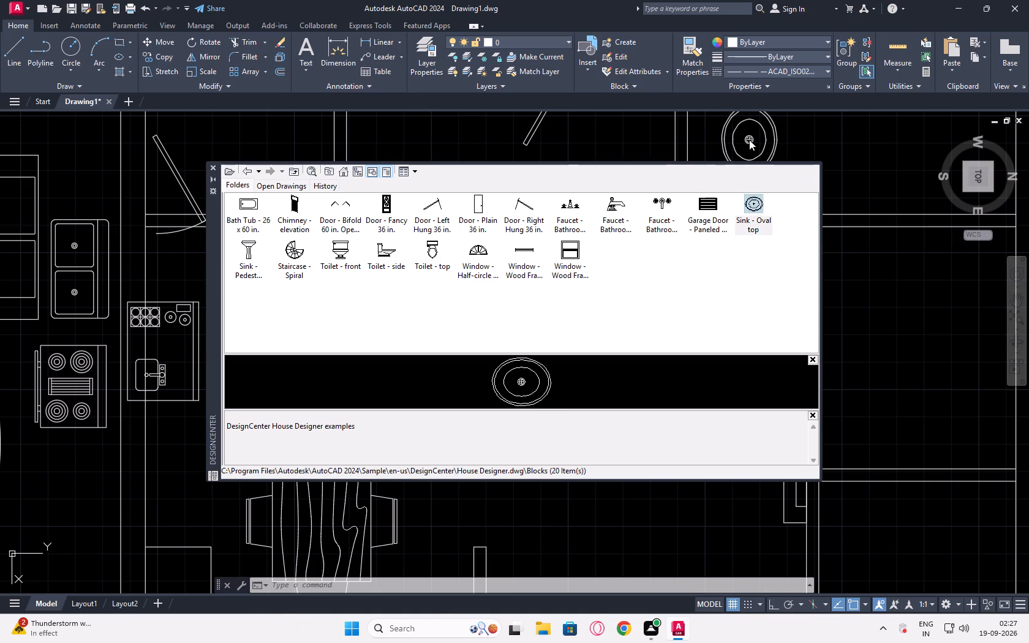
{"action": "left_click_drag", "start_coordinate": [240, 200], "coordinate": [265, 149]}
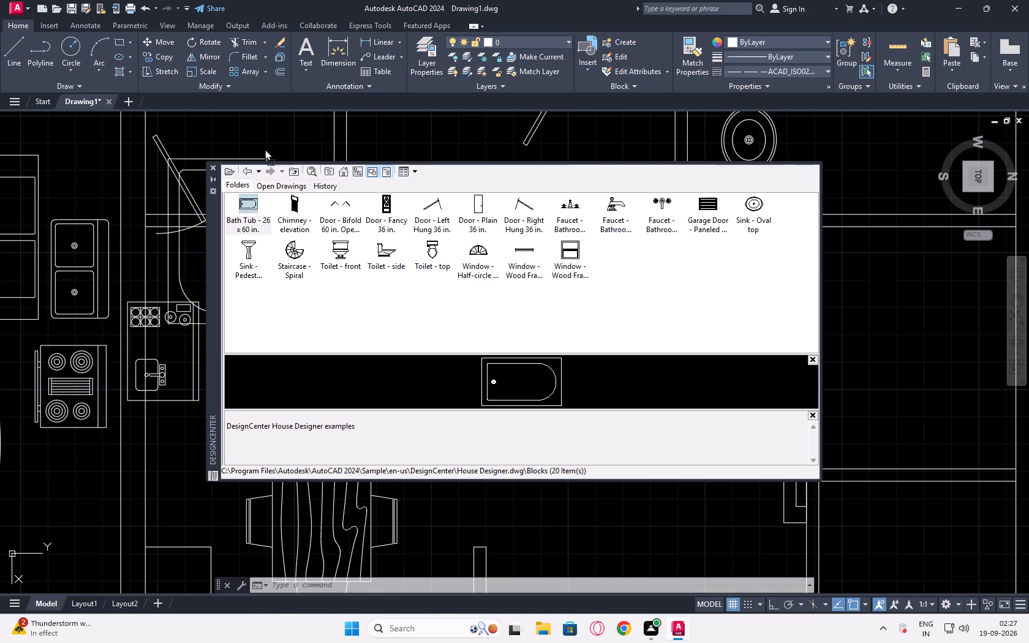
{"action": "left_click_drag", "start_coordinate": [265, 149], "coordinate": [243, 134]}
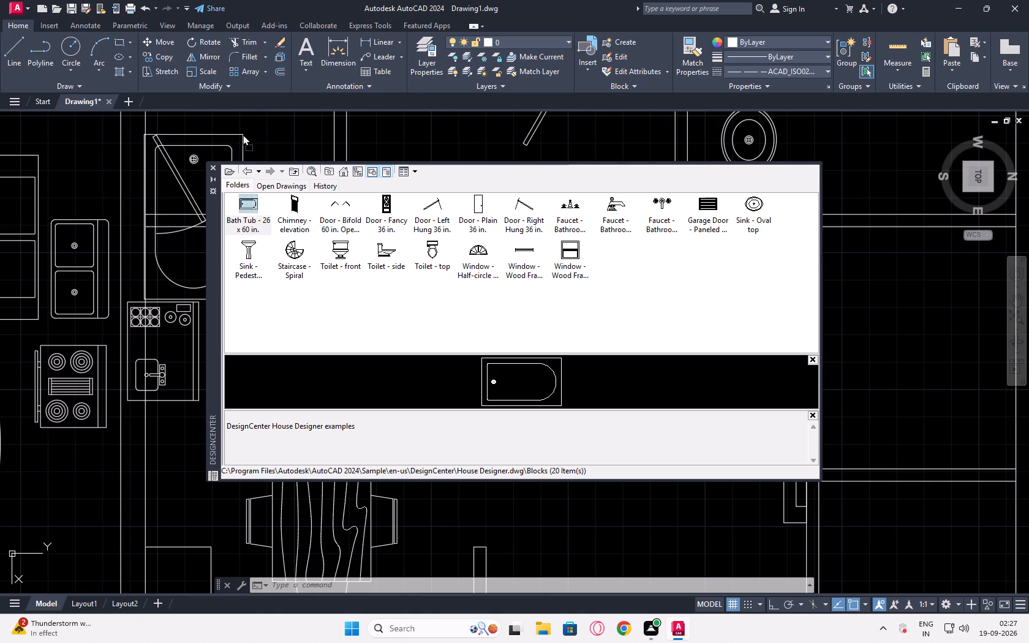
{"action": "left_click_drag", "start_coordinate": [243, 134], "coordinate": [241, 152]}
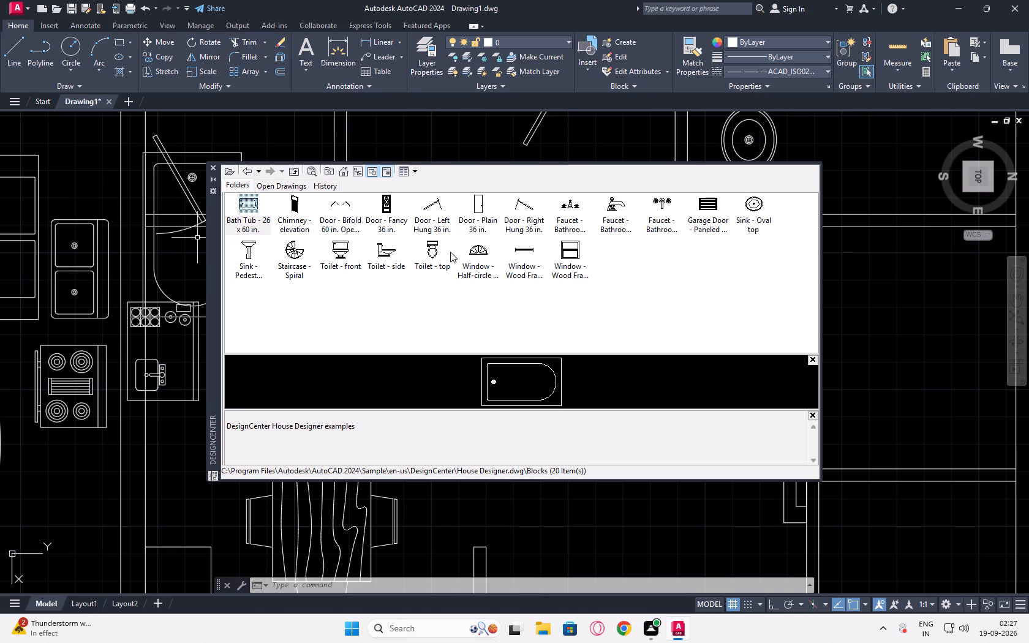
{"action": "left_click_drag", "start_coordinate": [432, 247], "coordinate": [918, 326]}
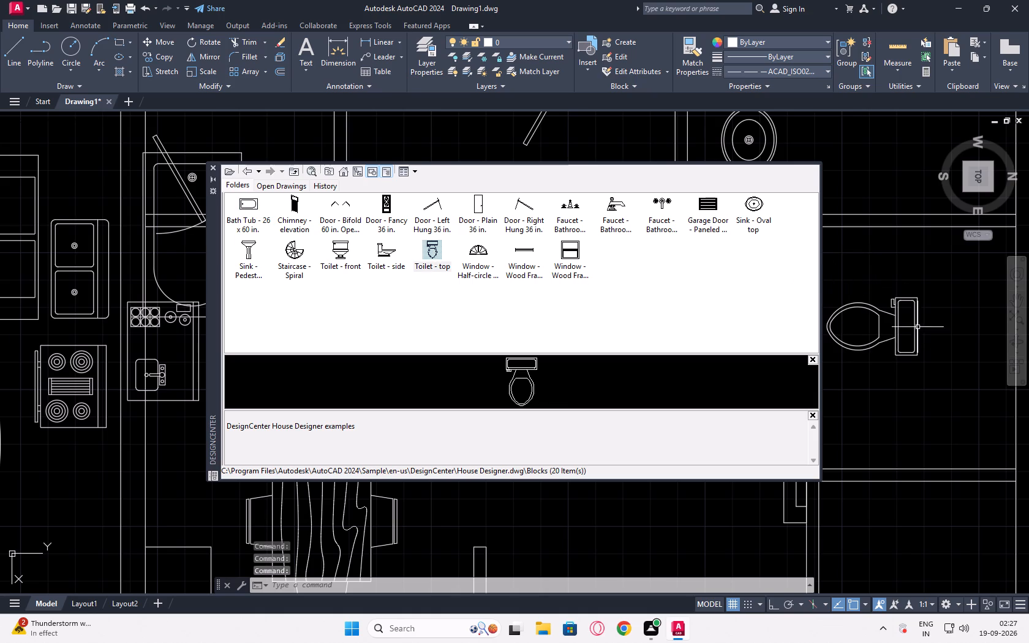
{"action": "left_click", "coordinate": [213, 168]}
Move the dining set slightly west and north within the large room, away from the stepped counter outline.
{"action": "scroll", "coordinate": [512, 404], "scroll_direction": "down", "scroll_amount": 3}
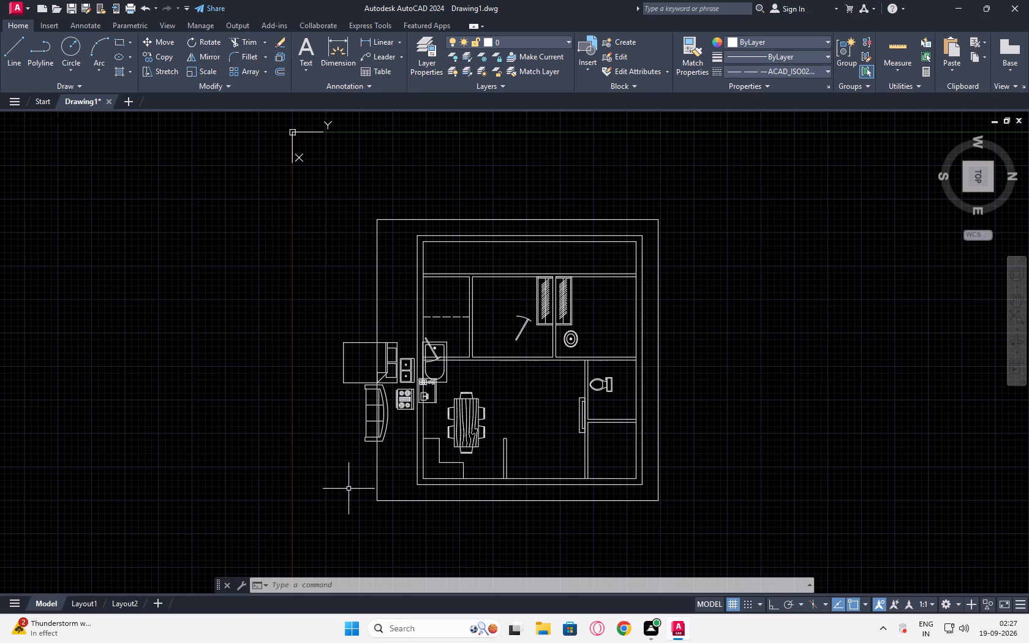
{"action": "scroll", "coordinate": [412, 394], "scroll_direction": "up", "scroll_amount": 2}
{"action": "scroll", "coordinate": [522, 428], "scroll_direction": "down", "scroll_amount": 1}
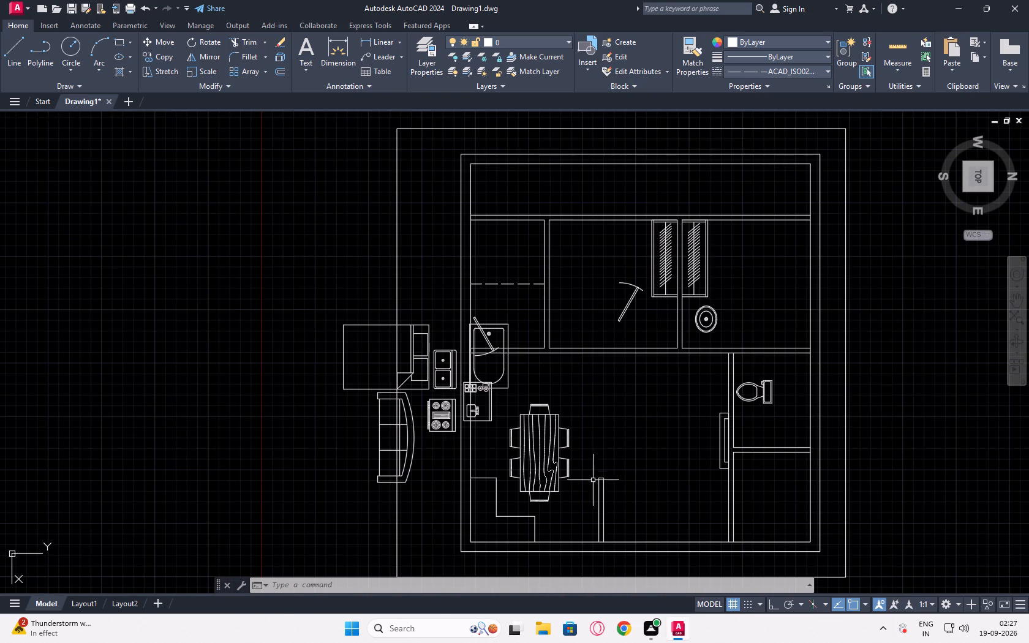
{"action": "scroll", "coordinate": [567, 470], "scroll_direction": "up", "scroll_amount": 2}
{"action": "left_click_drag", "start_coordinate": [609, 310], "coordinate": [608, 326]}
{"action": "left_click", "coordinate": [427, 546]}
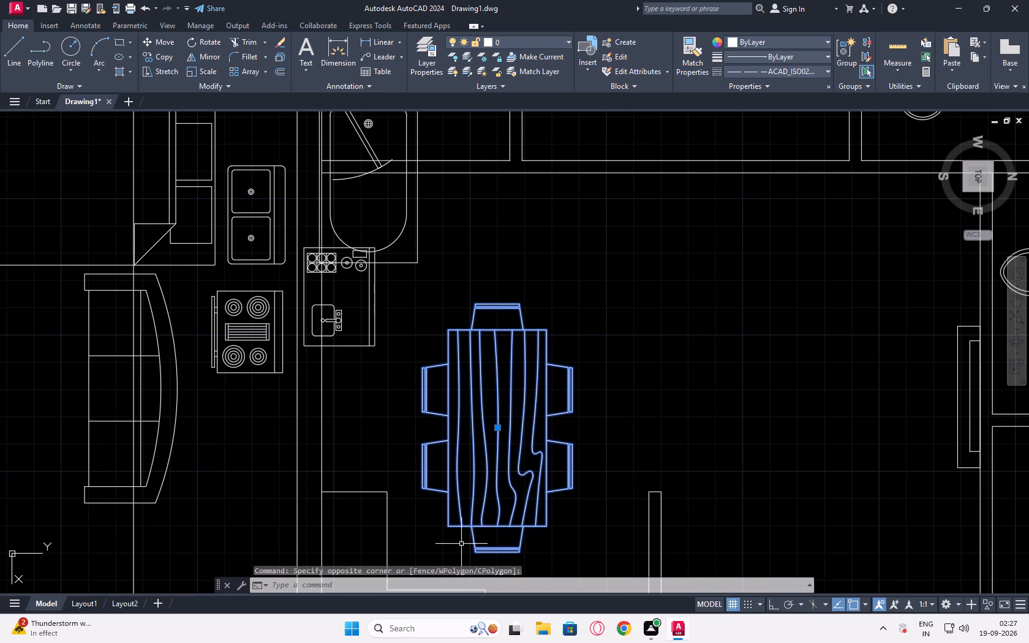
{"action": "left_click_drag", "start_coordinate": [500, 429], "coordinate": [503, 391]}
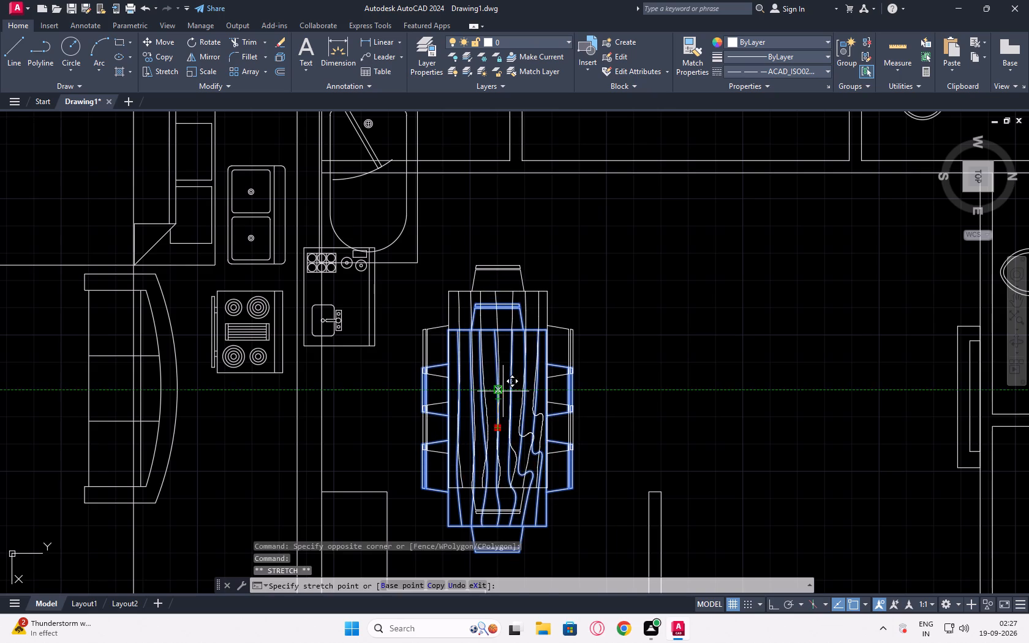
{"action": "left_click_drag", "start_coordinate": [503, 391], "coordinate": [511, 366]}
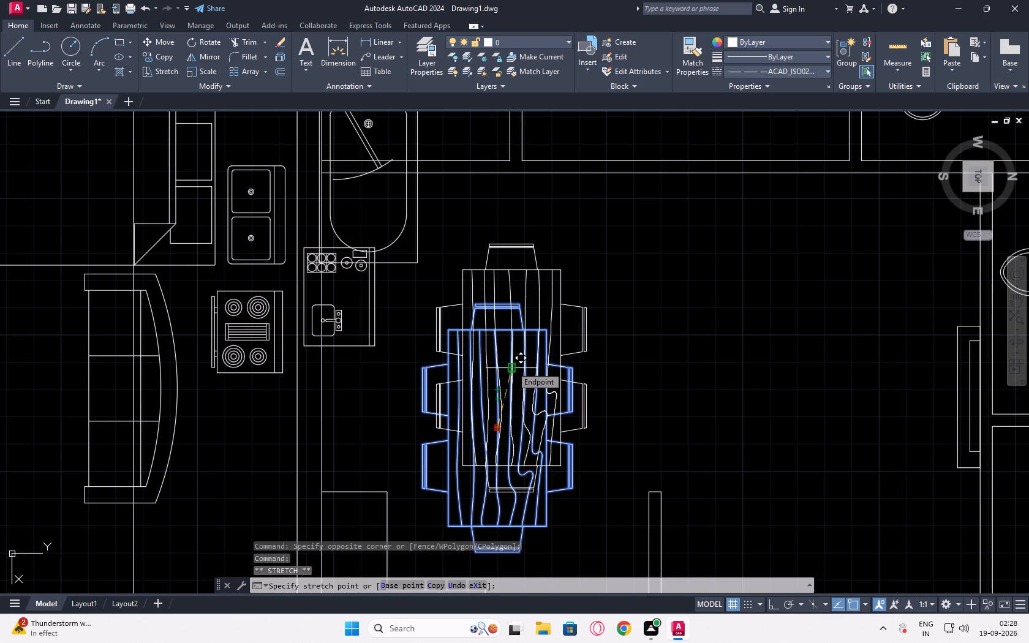
{"action": "left_click_drag", "start_coordinate": [511, 366], "coordinate": [511, 363]}
{"action": "left_click", "coordinate": [511, 363]}
{"action": "scroll", "coordinate": [657, 409], "scroll_direction": "down", "scroll_amount": 3}
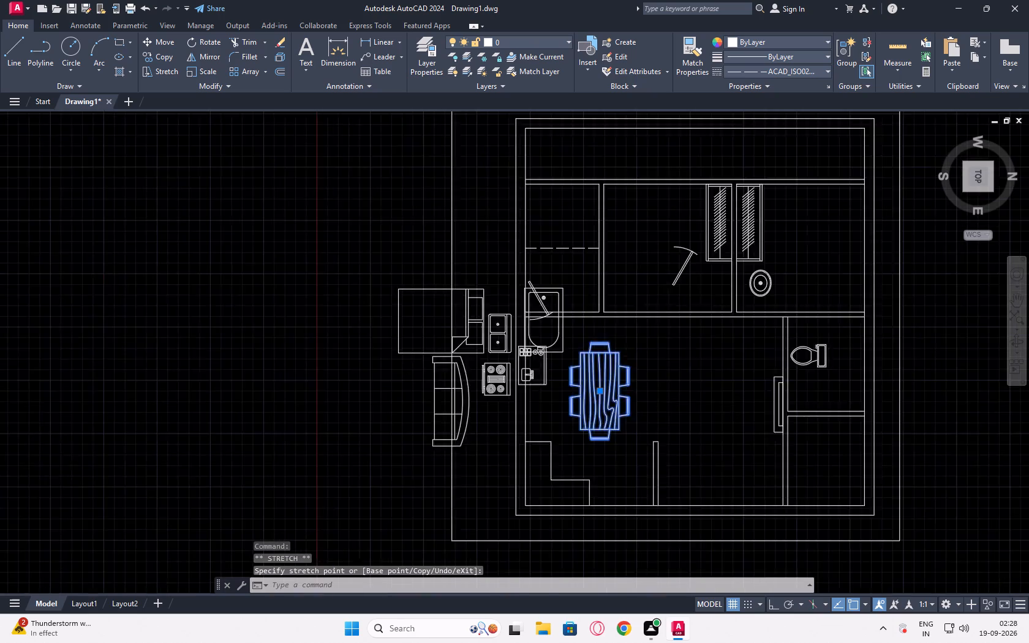
{"action": "key", "text": "Escape"}
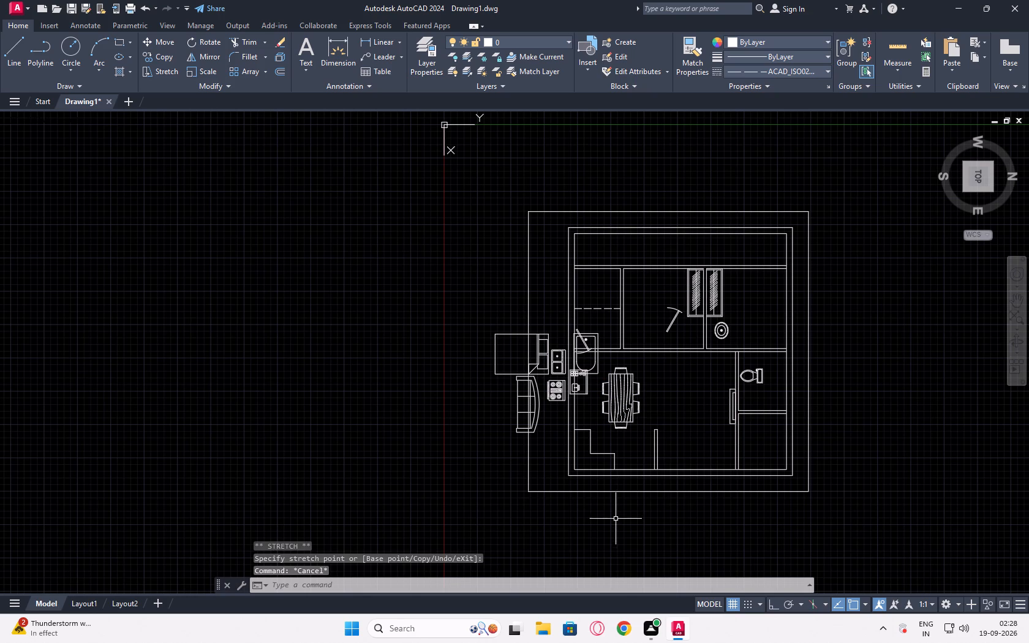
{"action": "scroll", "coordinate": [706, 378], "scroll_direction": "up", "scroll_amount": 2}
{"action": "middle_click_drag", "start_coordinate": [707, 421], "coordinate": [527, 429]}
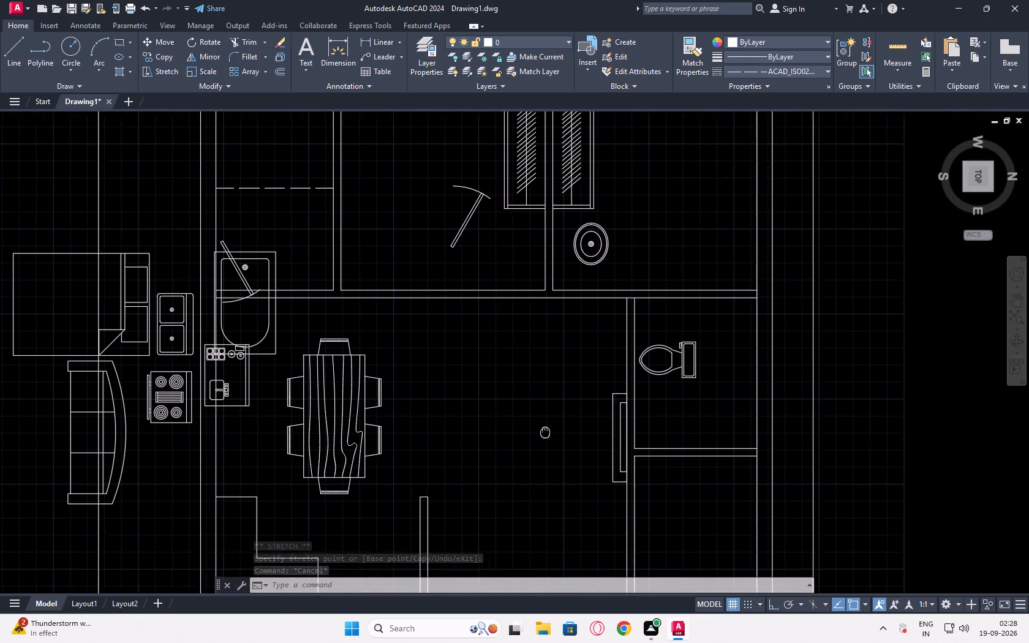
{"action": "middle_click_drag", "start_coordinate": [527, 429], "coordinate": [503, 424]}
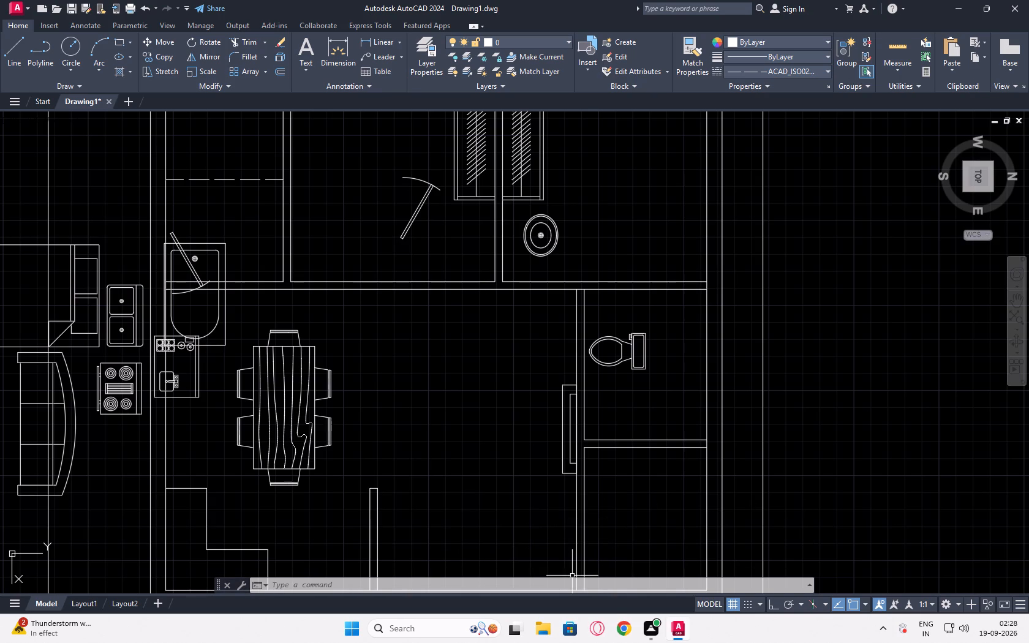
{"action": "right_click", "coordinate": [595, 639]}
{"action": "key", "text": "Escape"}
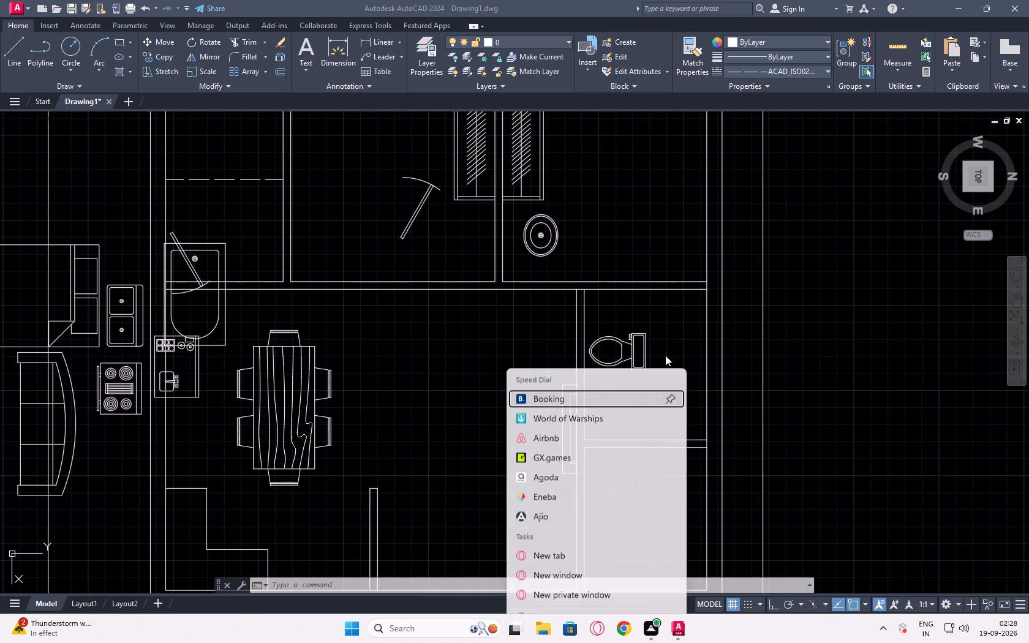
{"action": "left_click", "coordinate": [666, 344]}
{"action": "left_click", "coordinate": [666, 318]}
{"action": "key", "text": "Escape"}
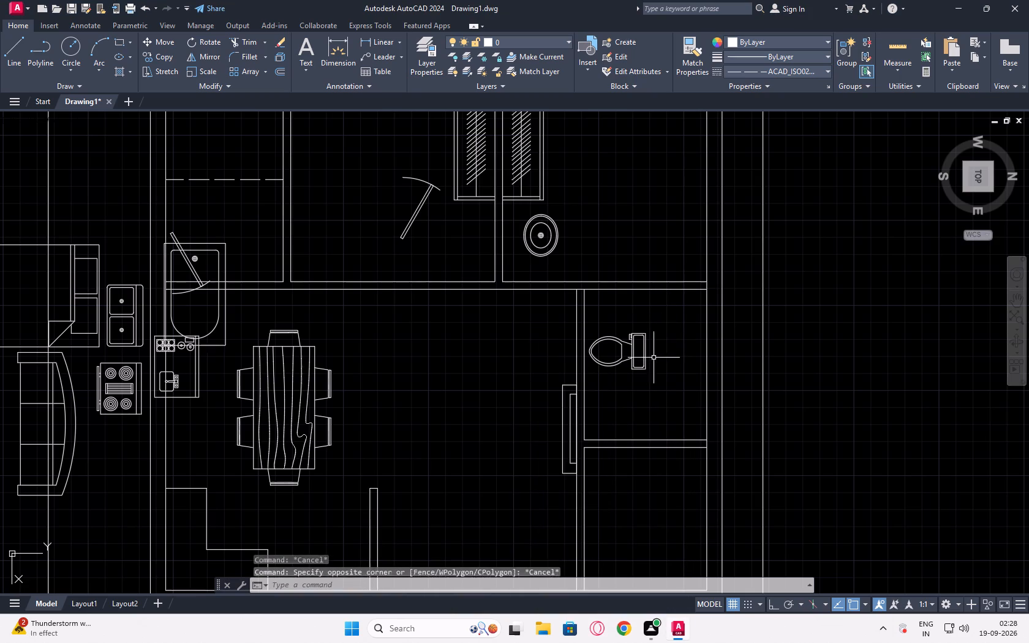
Move the toilet out of the small north-side room to the empty area north of the plan's outer boundary.
{"action": "left_click", "coordinate": [656, 348]}
{"action": "left_click", "coordinate": [620, 377]}
{"action": "left_click_drag", "start_coordinate": [628, 348], "coordinate": [705, 339]}
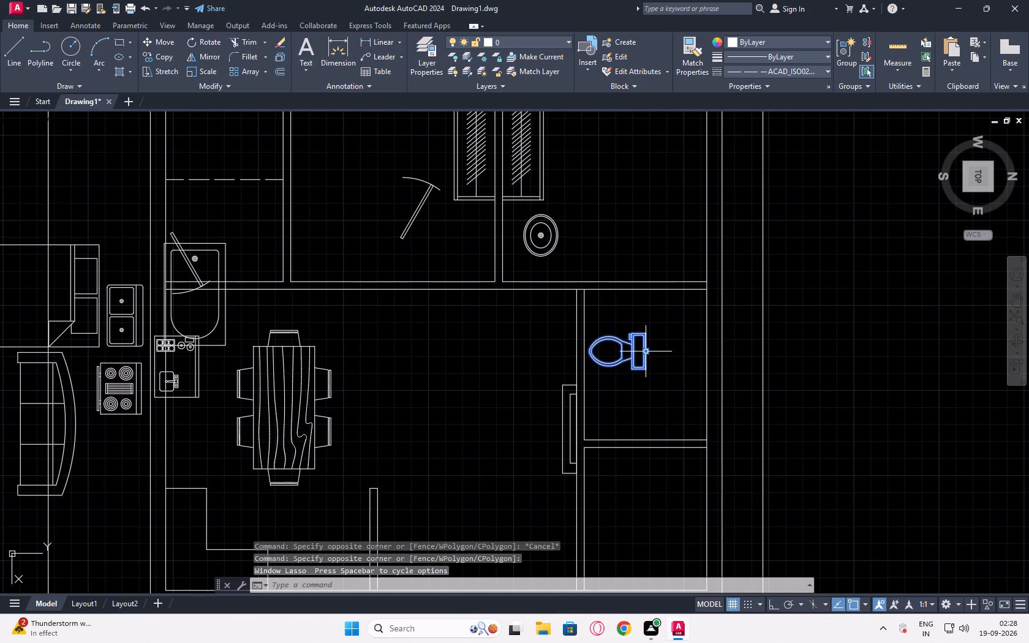
{"action": "left_click_drag", "start_coordinate": [646, 350], "coordinate": [884, 330]}
{"action": "key", "text": "Escape"}
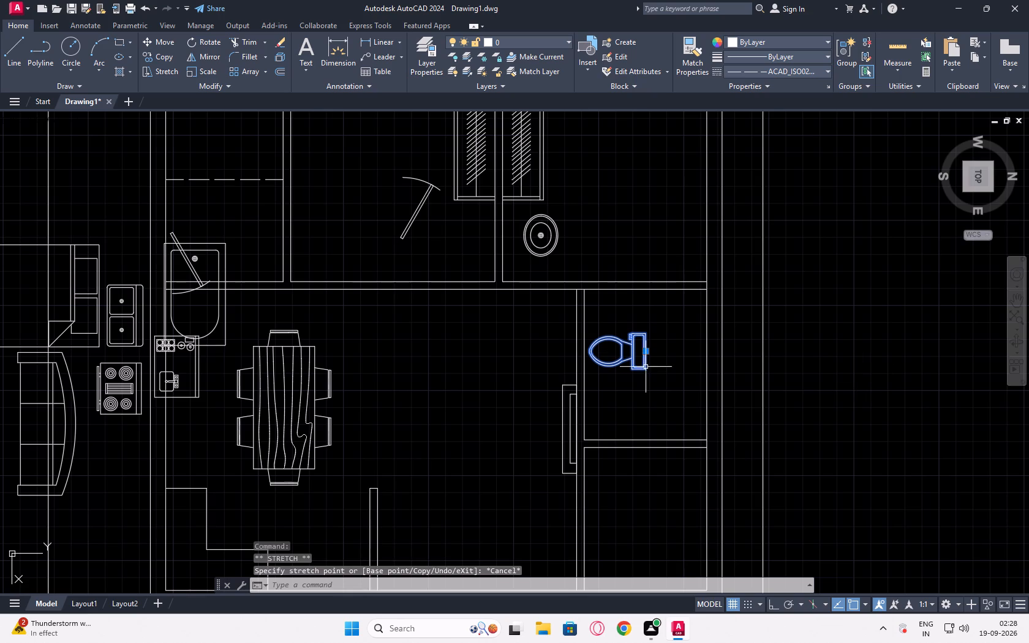
{"action": "left_click_drag", "start_coordinate": [644, 350], "coordinate": [865, 345]}
{"action": "left_click", "coordinate": [865, 345]}
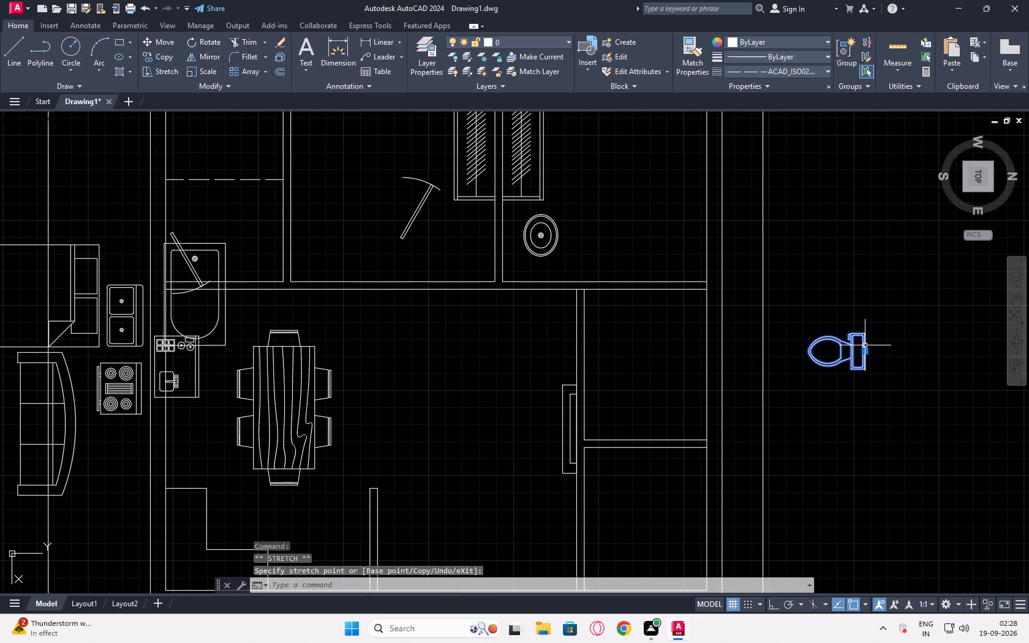
{"action": "key", "text": "Escape"}
Move the oval sink, middle-room door, bath tub, dining set, kitchen fixtures, bed and sofa together to the empty area south of the plan.
{"action": "scroll", "coordinate": [509, 305], "scroll_direction": "down", "scroll_amount": 2}
{"action": "scroll", "coordinate": [527, 271], "scroll_direction": "up", "scroll_amount": 1}
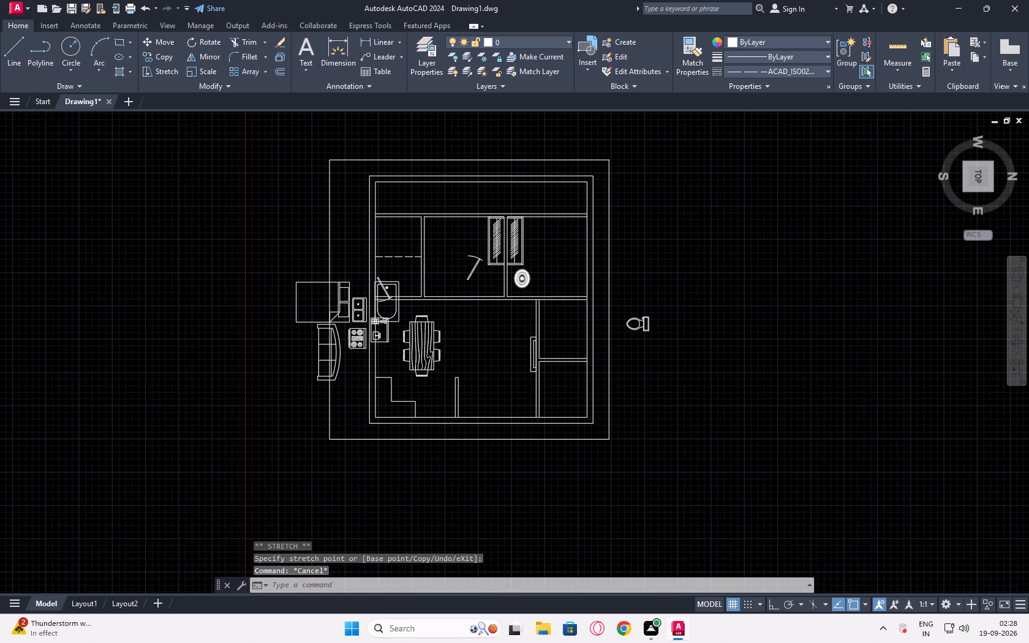
{"action": "left_click", "coordinate": [527, 279]}
{"action": "left_click", "coordinate": [439, 276]}
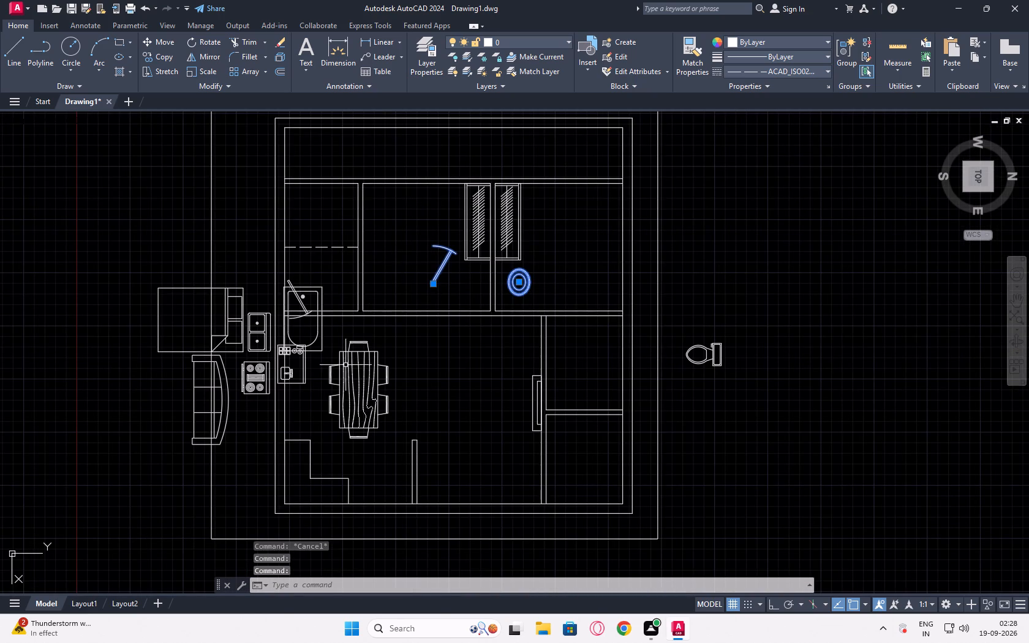
{"action": "left_click", "coordinate": [341, 382]}
{"action": "left_click", "coordinate": [319, 347]}
{"action": "left_click", "coordinate": [296, 367]}
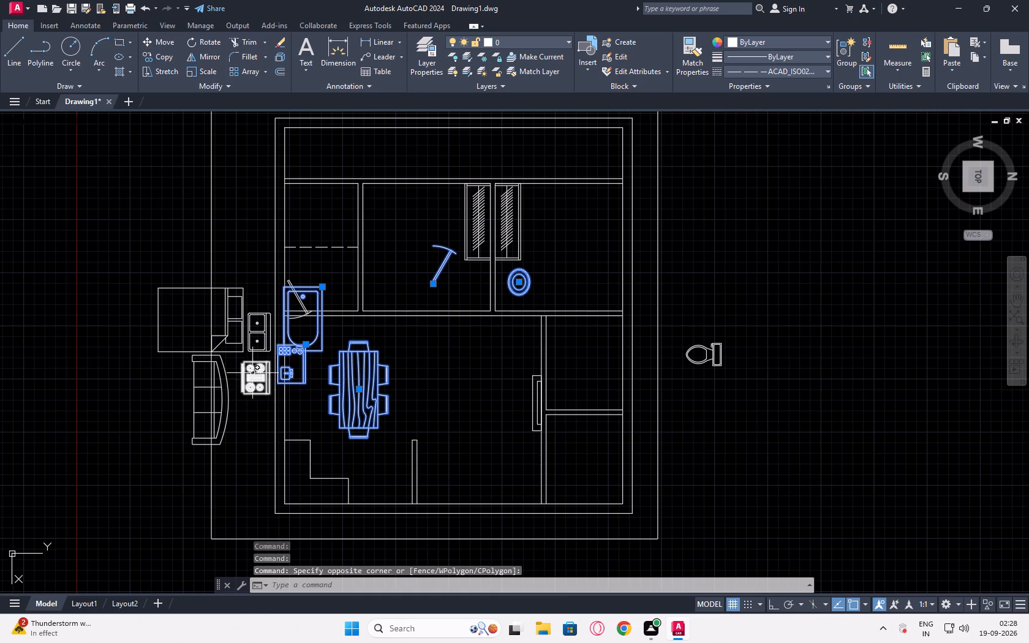
{"action": "left_click", "coordinate": [257, 370]}
{"action": "left_click", "coordinate": [249, 326]}
{"action": "left_click", "coordinate": [238, 331]}
{"action": "left_click_drag", "start_coordinate": [230, 394], "coordinate": [224, 397]}
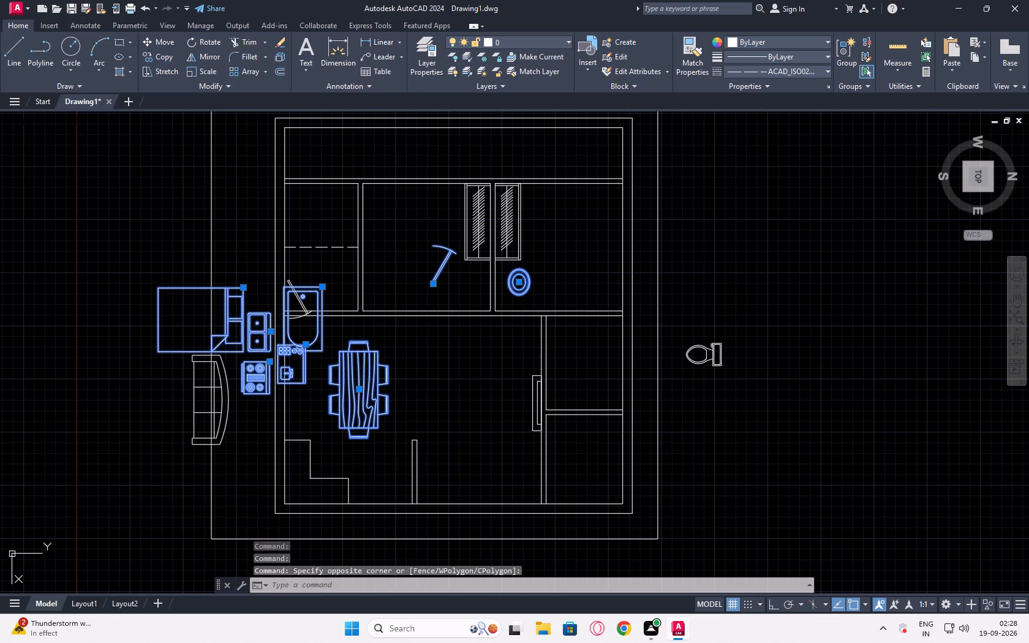
{"action": "left_click", "coordinate": [222, 399]}
{"action": "left_click", "coordinate": [146, 41]}
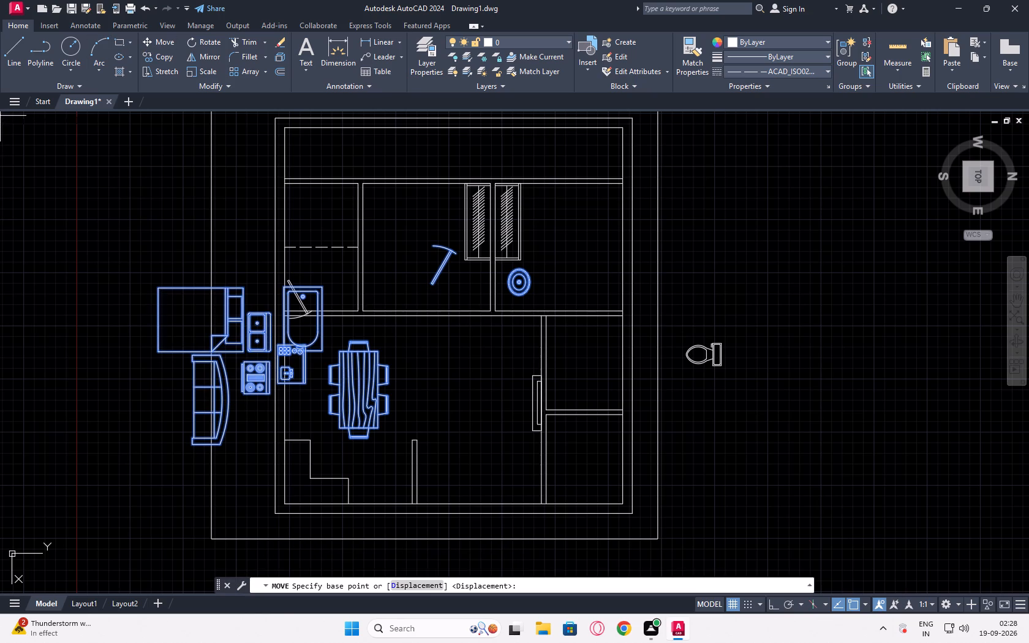
{"action": "left_click_drag", "start_coordinate": [270, 394], "coordinate": [262, 402]}
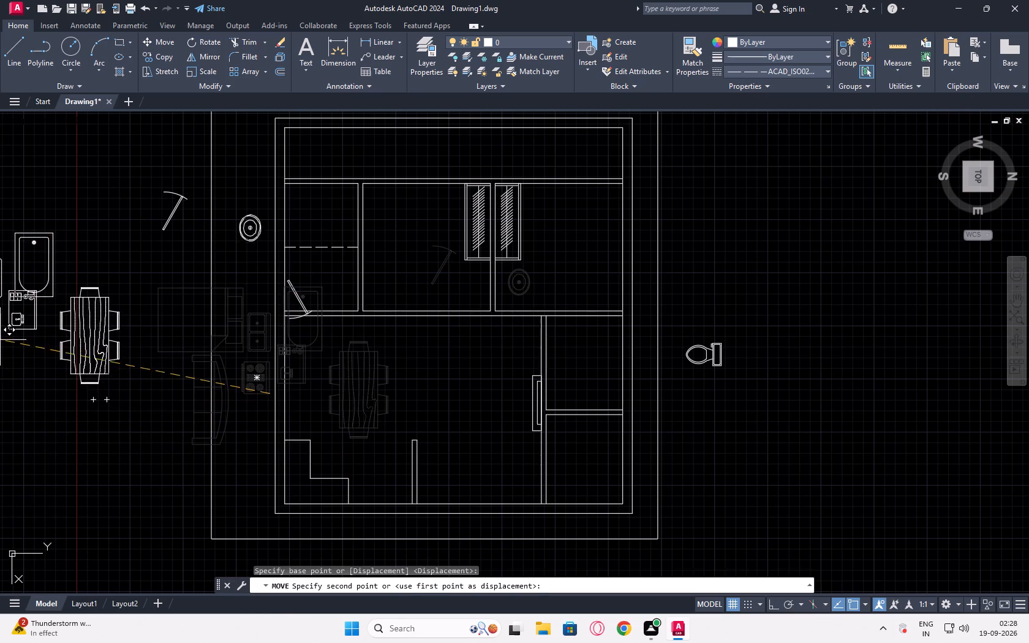
{"action": "left_click", "coordinate": [0, 355]}
{"action": "key", "text": "Escape"}
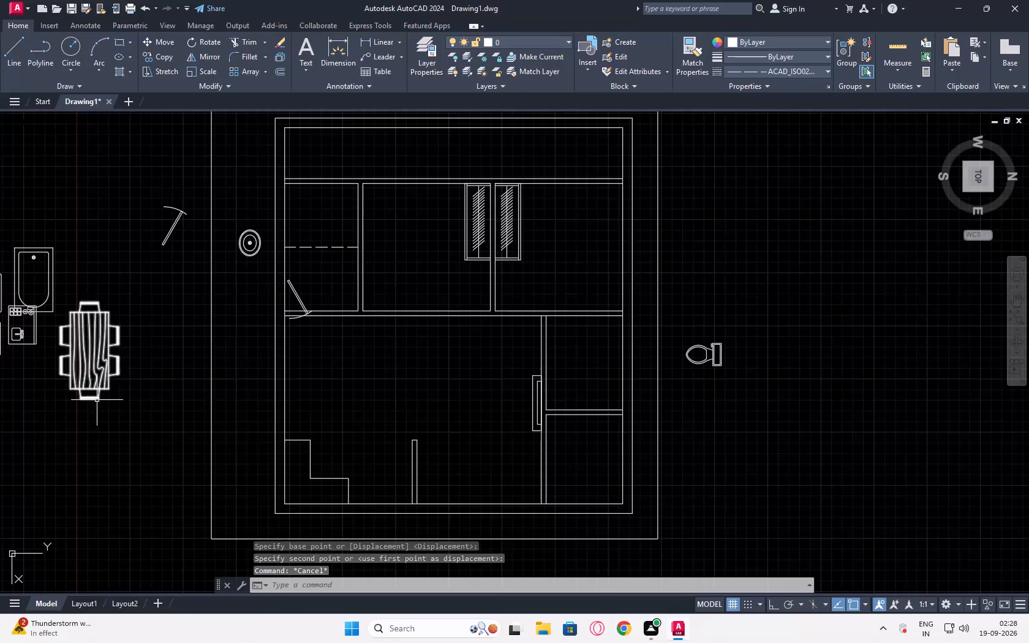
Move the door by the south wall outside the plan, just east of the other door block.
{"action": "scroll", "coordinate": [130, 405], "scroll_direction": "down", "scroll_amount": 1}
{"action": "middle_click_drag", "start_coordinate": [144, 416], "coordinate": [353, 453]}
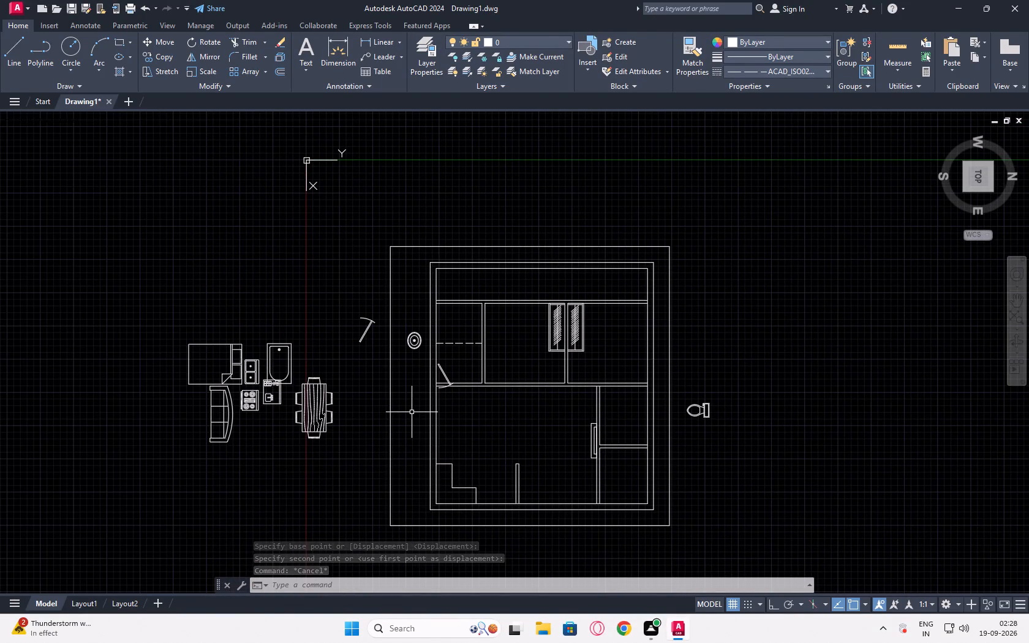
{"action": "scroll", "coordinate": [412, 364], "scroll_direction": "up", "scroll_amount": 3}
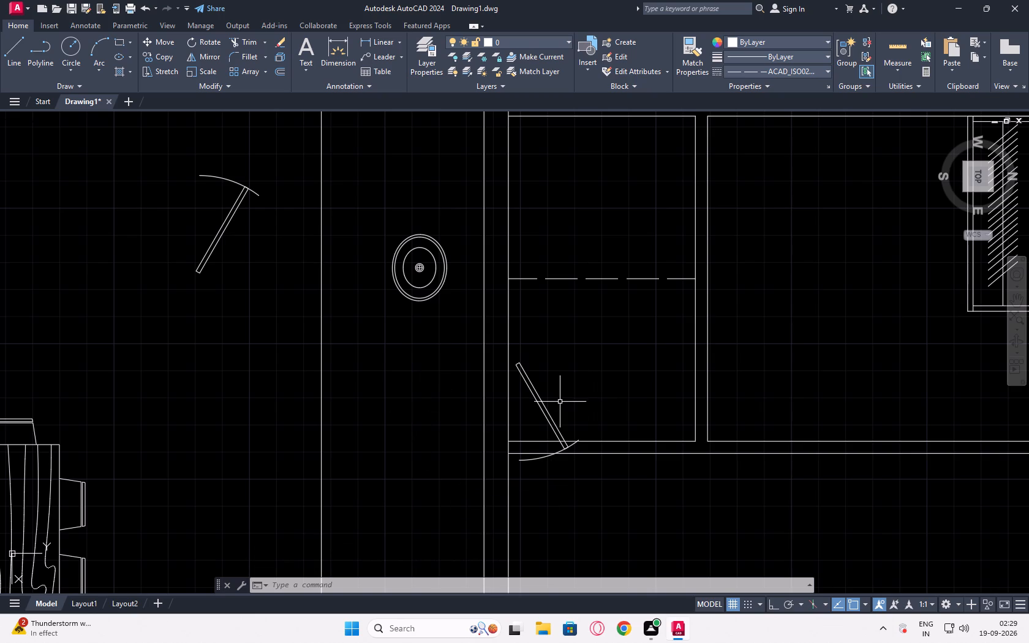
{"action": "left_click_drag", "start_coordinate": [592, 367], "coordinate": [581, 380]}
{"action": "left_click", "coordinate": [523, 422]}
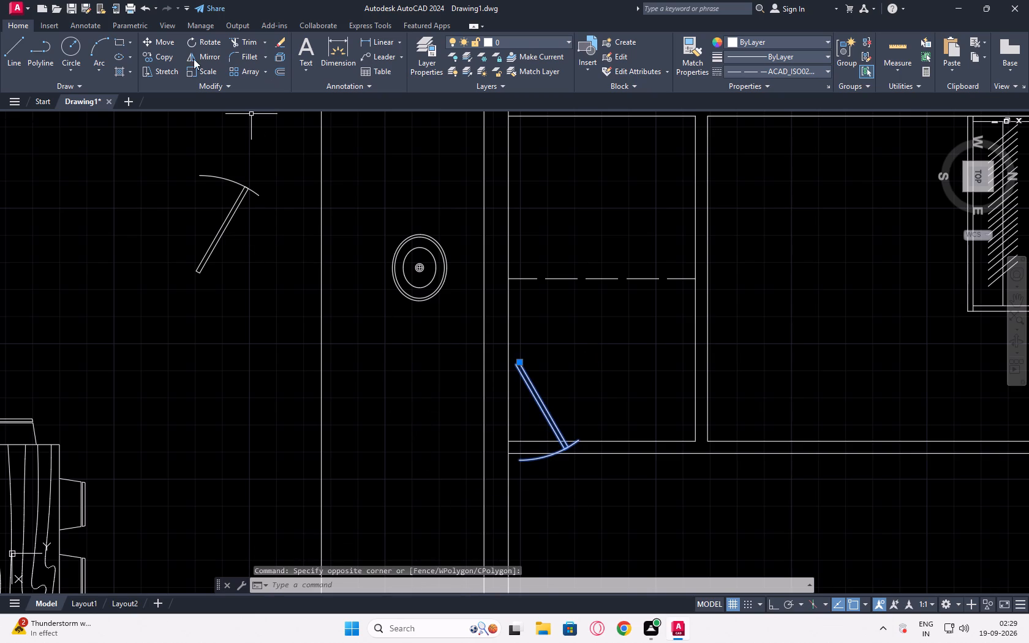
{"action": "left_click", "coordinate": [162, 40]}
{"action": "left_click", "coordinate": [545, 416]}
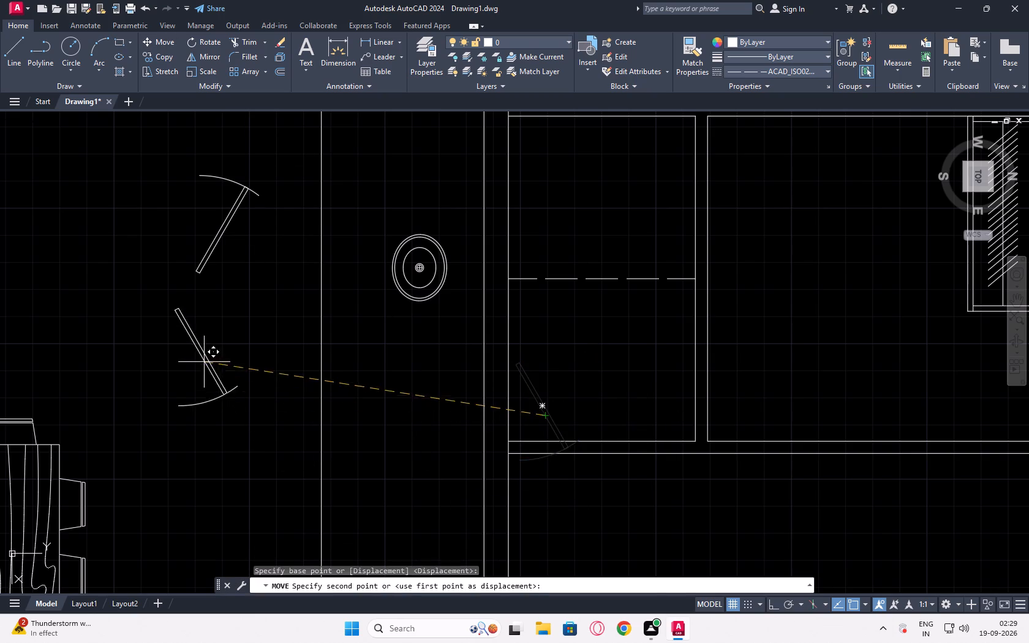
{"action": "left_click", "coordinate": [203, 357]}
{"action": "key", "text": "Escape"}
Move the eastern of the two outside door blocks into the open middle of the large room.
{"action": "scroll", "coordinate": [555, 354], "scroll_direction": "down", "scroll_amount": 1}
{"action": "middle_click_drag", "start_coordinate": [650, 371], "coordinate": [620, 387]}
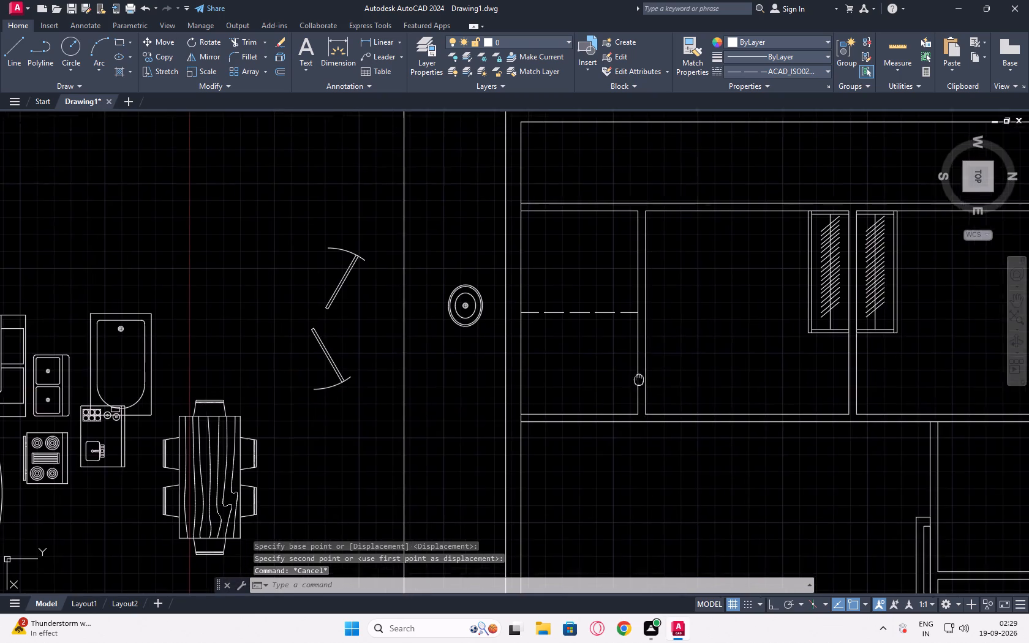
{"action": "middle_click_drag", "start_coordinate": [620, 387], "coordinate": [589, 393]}
{"action": "left_click", "coordinate": [288, 350]}
{"action": "left_click", "coordinate": [271, 419]}
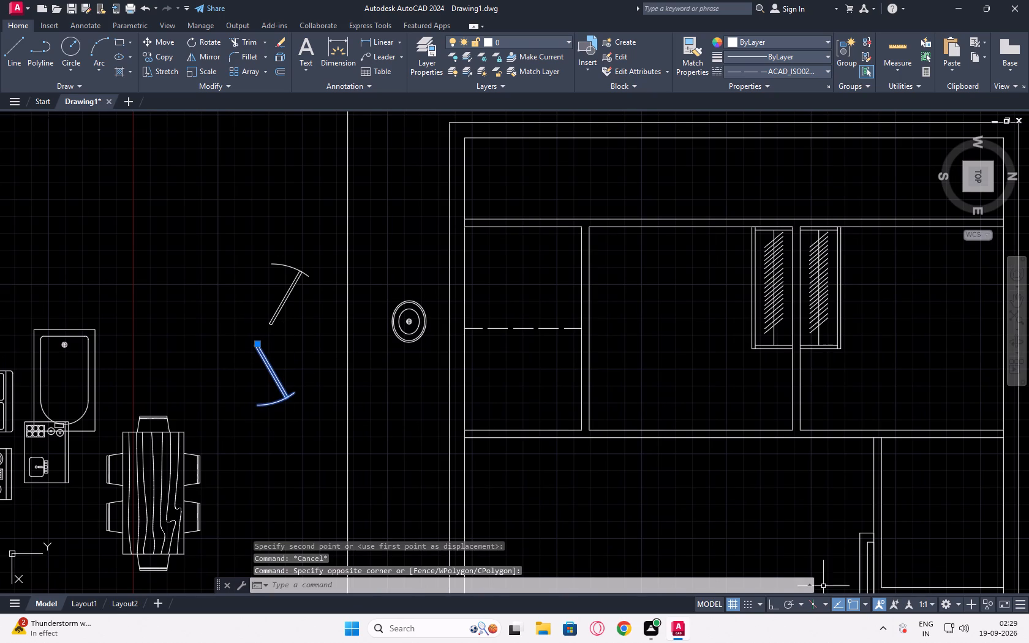
{"action": "left_click", "coordinate": [159, 40]}
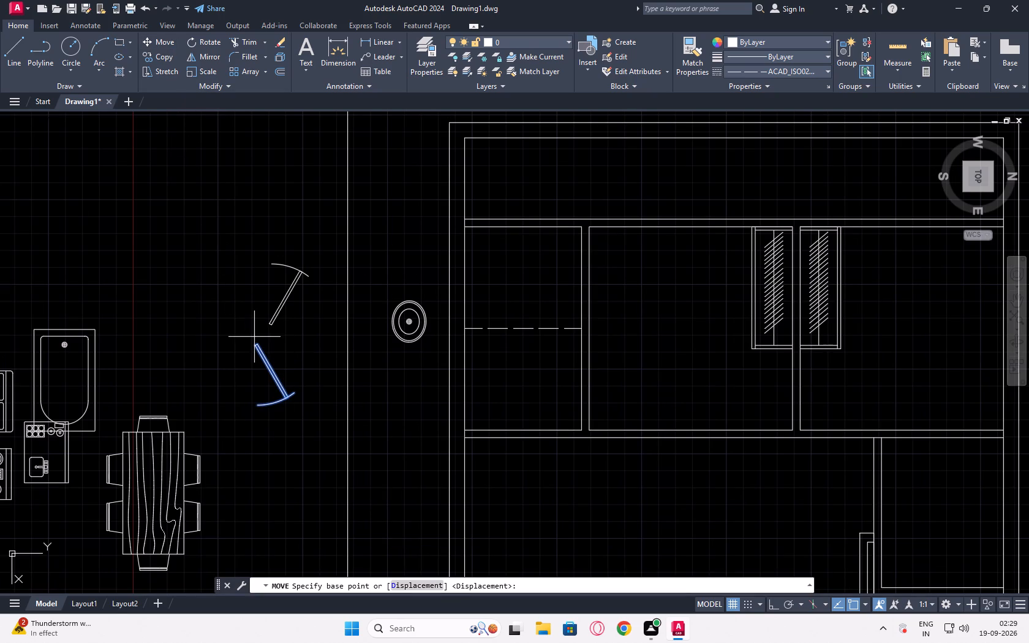
{"action": "left_click", "coordinate": [253, 348]}
{"action": "middle_click_drag", "start_coordinate": [747, 491], "coordinate": [599, 405]}
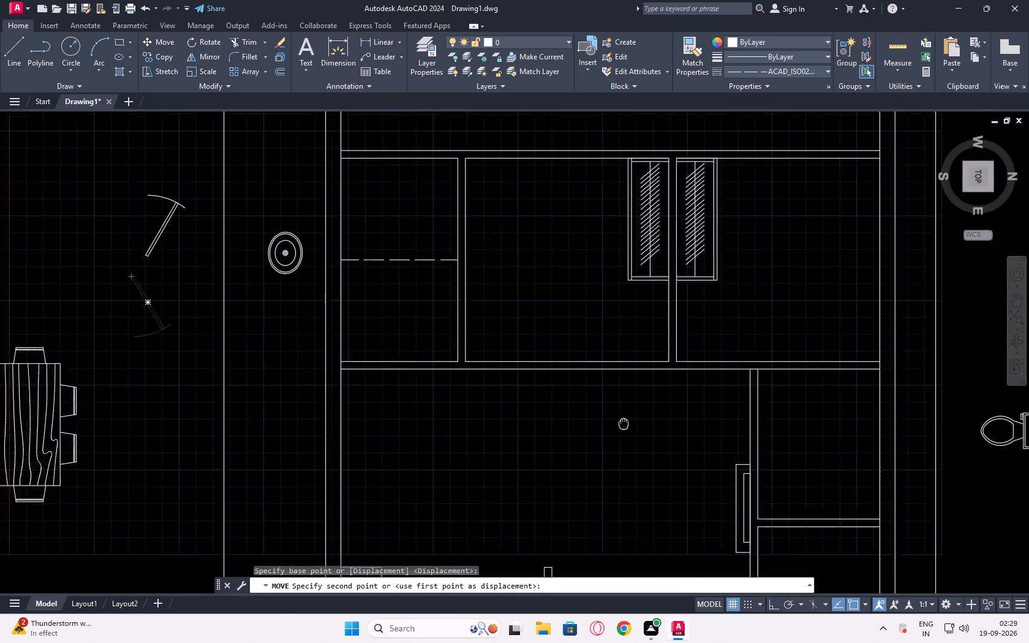
{"action": "middle_click_drag", "start_coordinate": [599, 405], "coordinate": [559, 378]}
{"action": "left_click", "coordinate": [535, 381]}
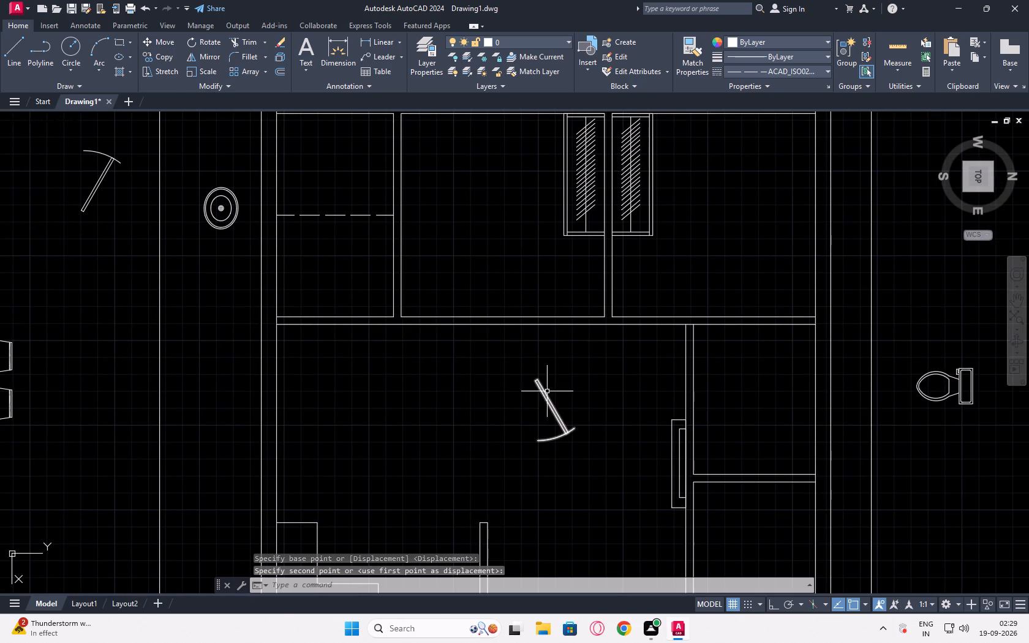
{"action": "key", "text": "Escape"}
Rotate the large-room door 60 degrees about its hinge end so the leaf runs roughly north-south.
{"action": "left_click", "coordinate": [589, 382]}
{"action": "left_click", "coordinate": [527, 441]}
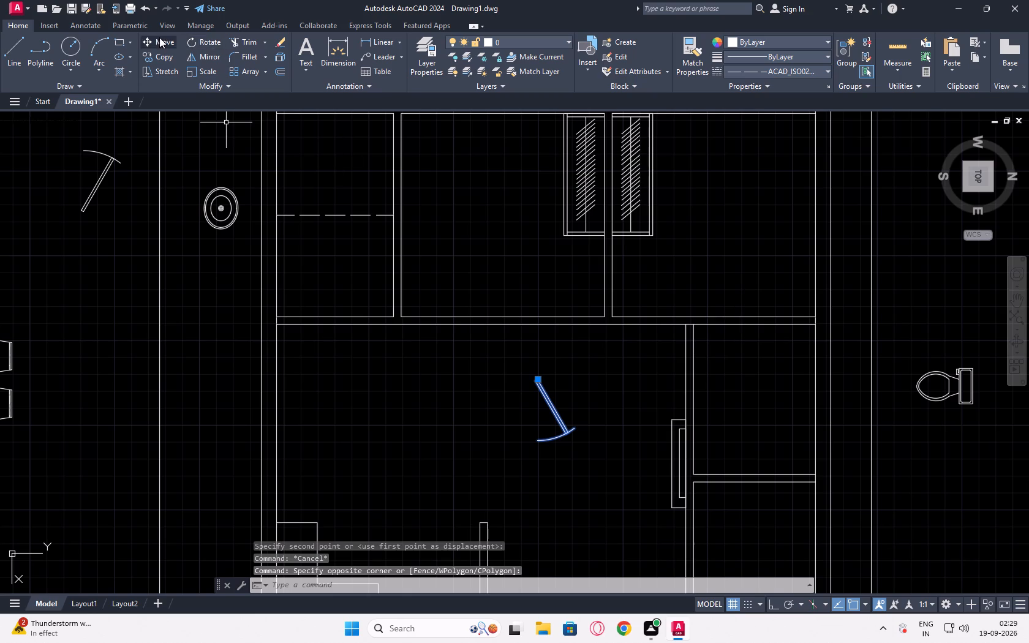
{"action": "left_click", "coordinate": [202, 37]}
{"action": "left_click", "coordinate": [535, 380]}
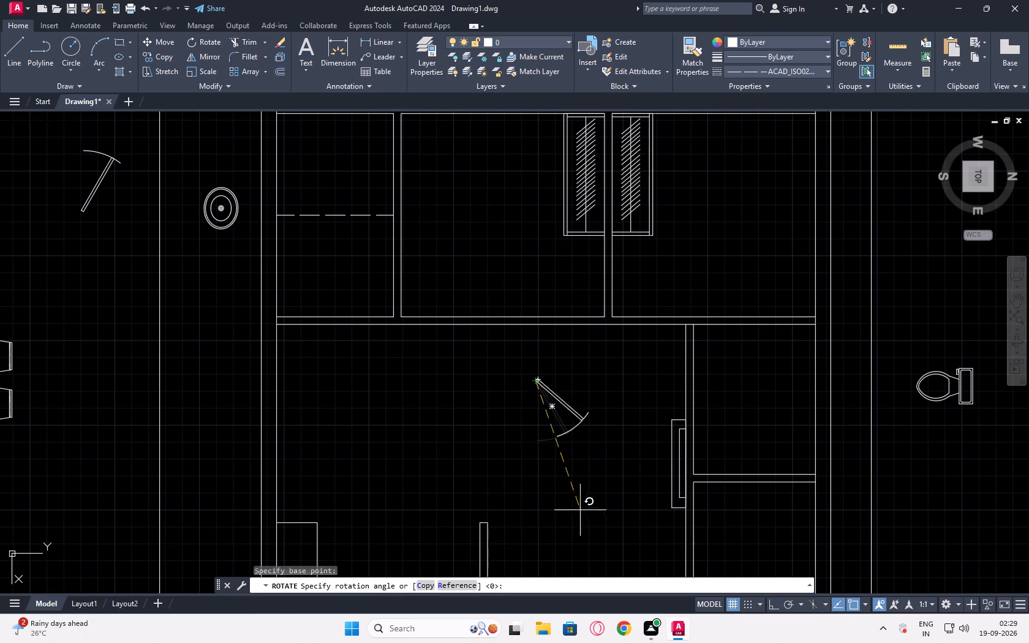
{"action": "left_click", "coordinate": [636, 438]}
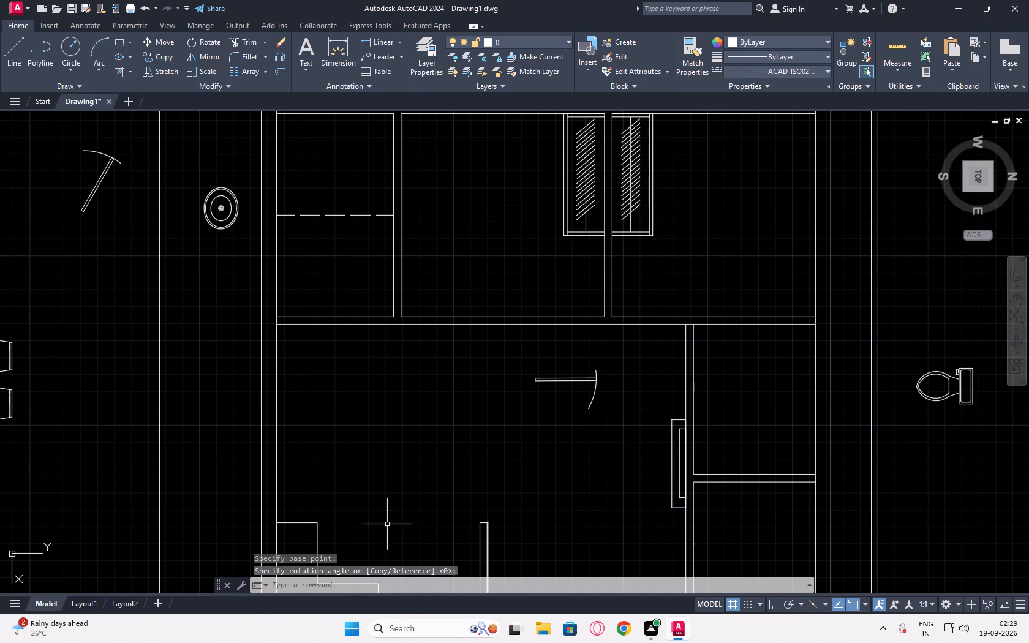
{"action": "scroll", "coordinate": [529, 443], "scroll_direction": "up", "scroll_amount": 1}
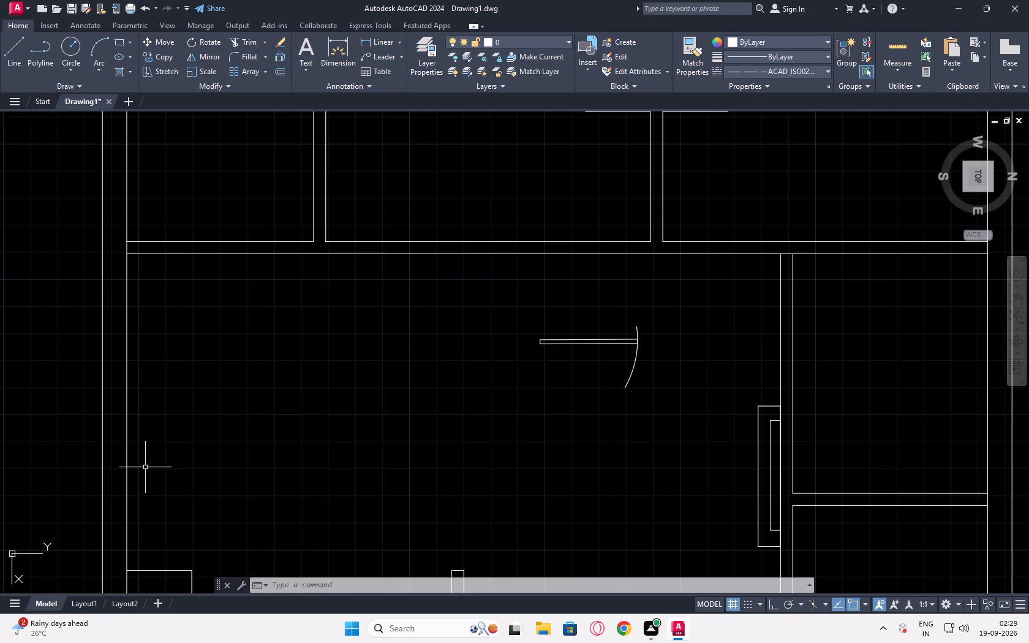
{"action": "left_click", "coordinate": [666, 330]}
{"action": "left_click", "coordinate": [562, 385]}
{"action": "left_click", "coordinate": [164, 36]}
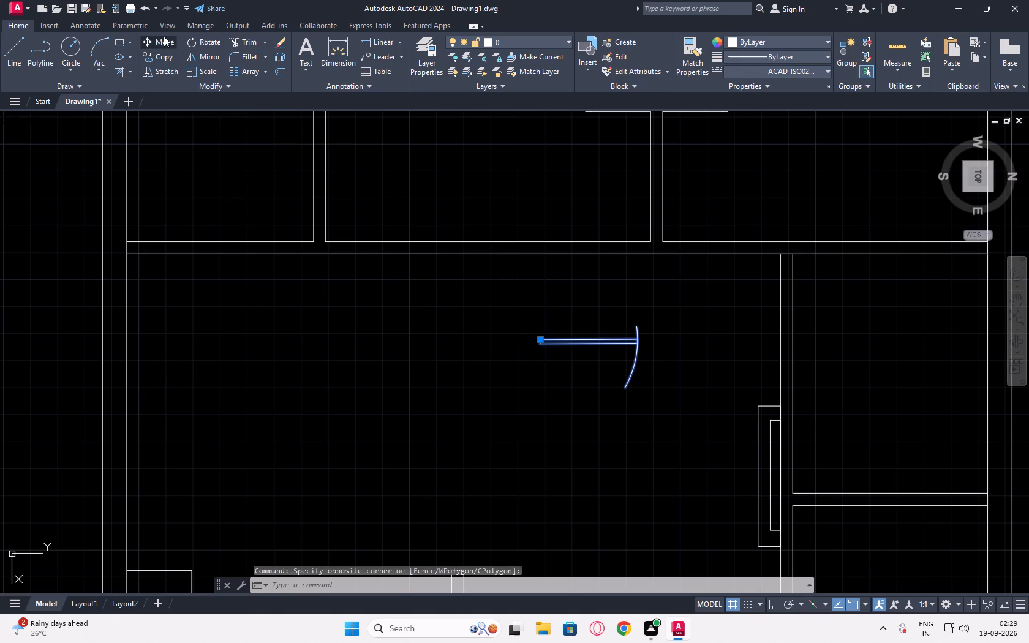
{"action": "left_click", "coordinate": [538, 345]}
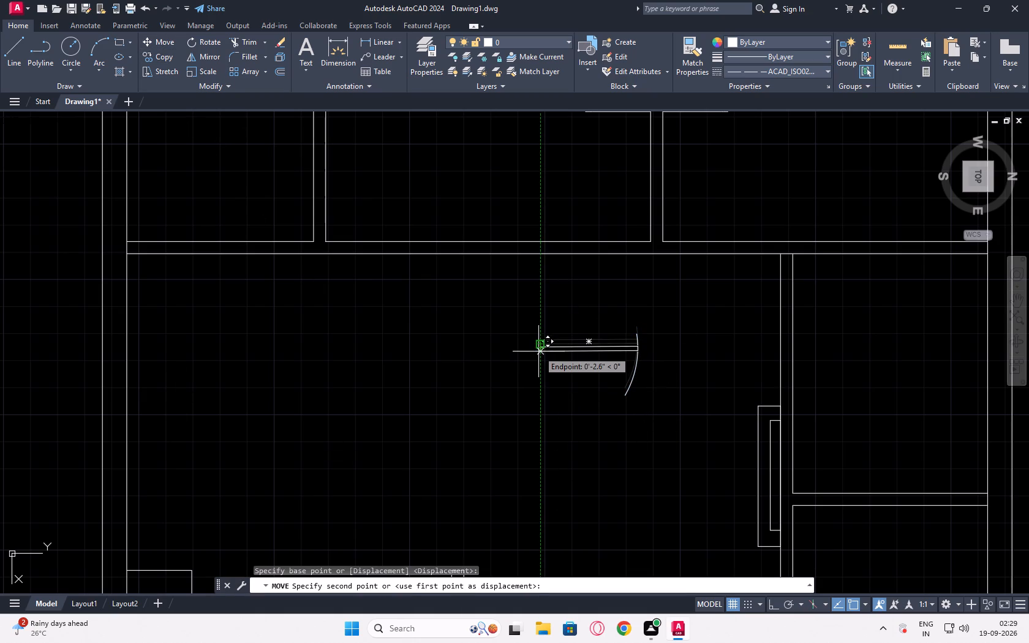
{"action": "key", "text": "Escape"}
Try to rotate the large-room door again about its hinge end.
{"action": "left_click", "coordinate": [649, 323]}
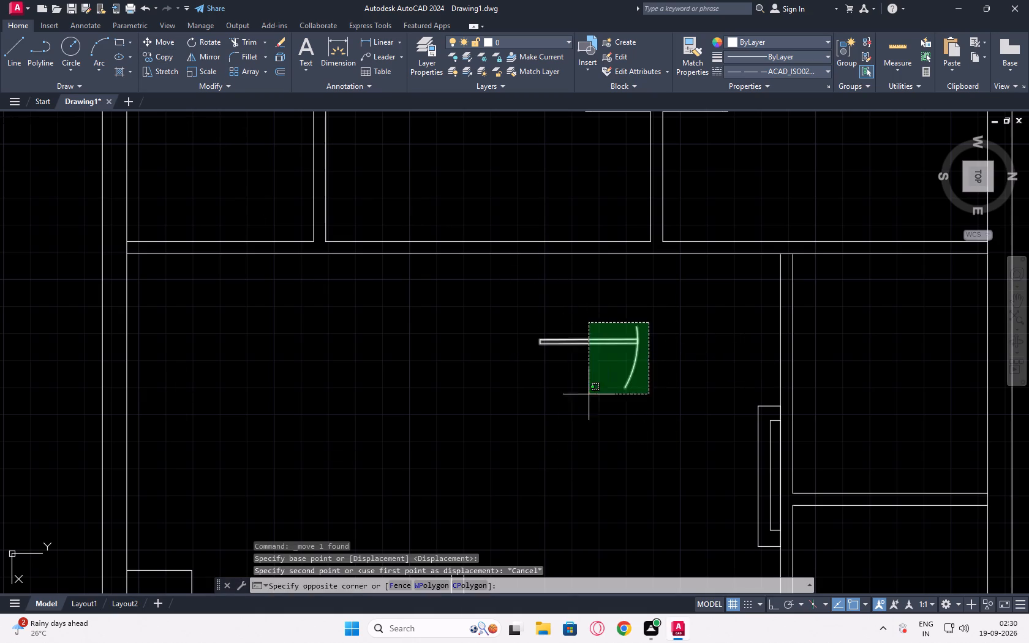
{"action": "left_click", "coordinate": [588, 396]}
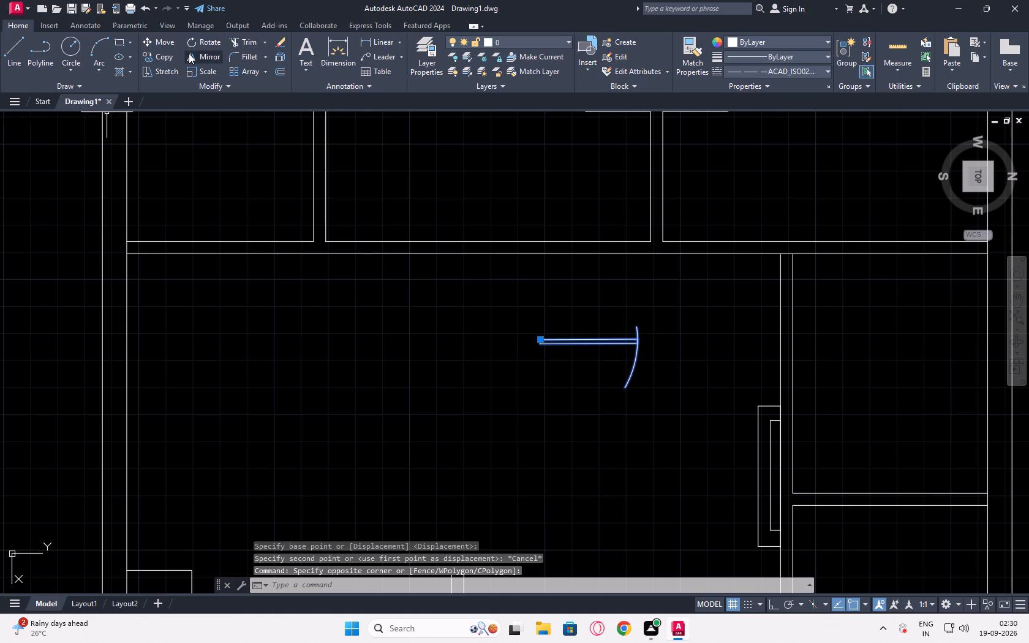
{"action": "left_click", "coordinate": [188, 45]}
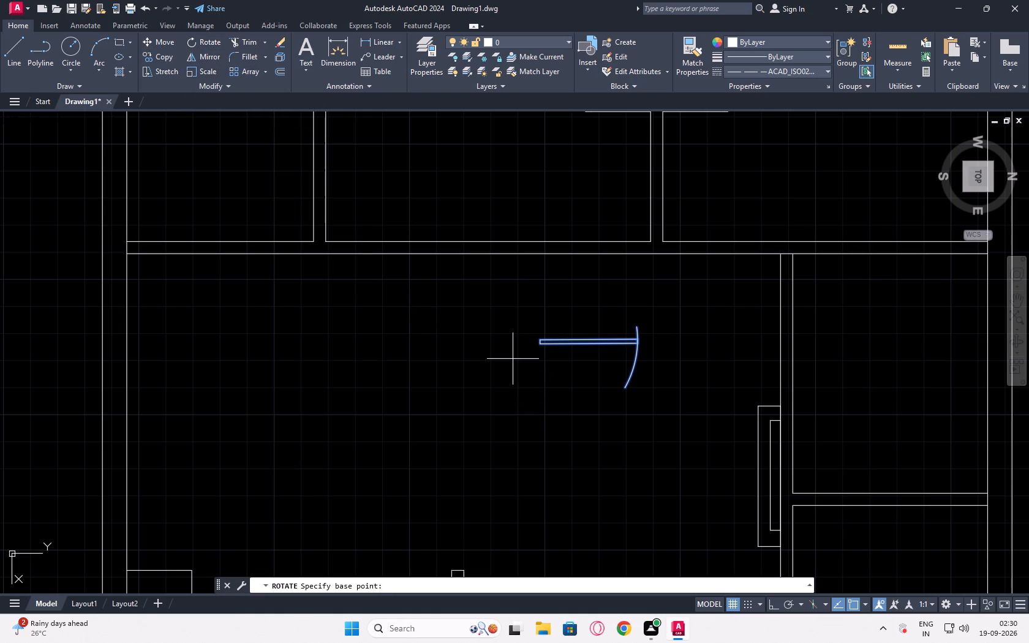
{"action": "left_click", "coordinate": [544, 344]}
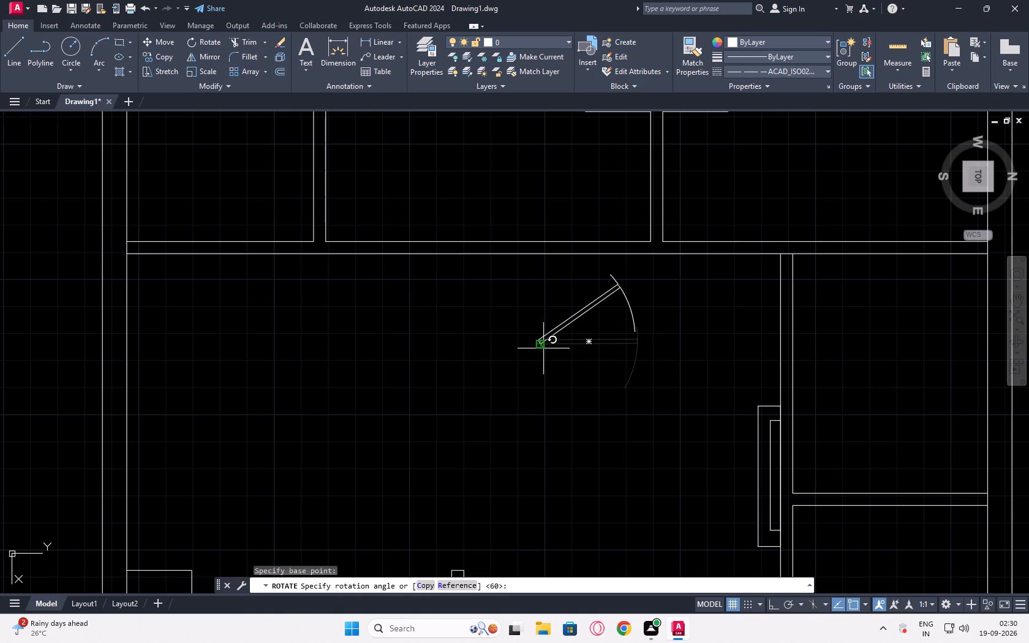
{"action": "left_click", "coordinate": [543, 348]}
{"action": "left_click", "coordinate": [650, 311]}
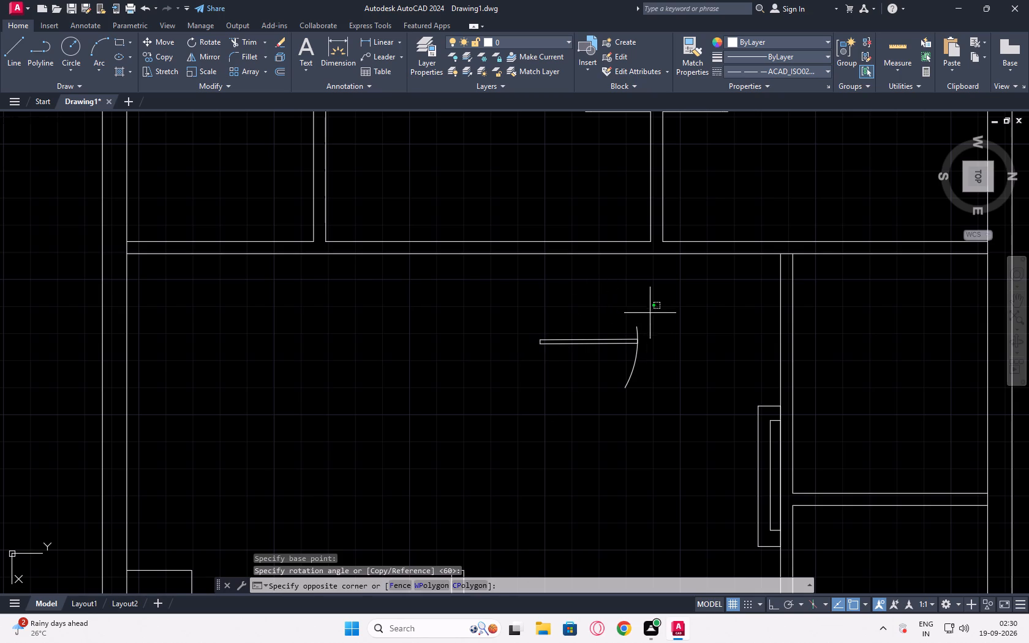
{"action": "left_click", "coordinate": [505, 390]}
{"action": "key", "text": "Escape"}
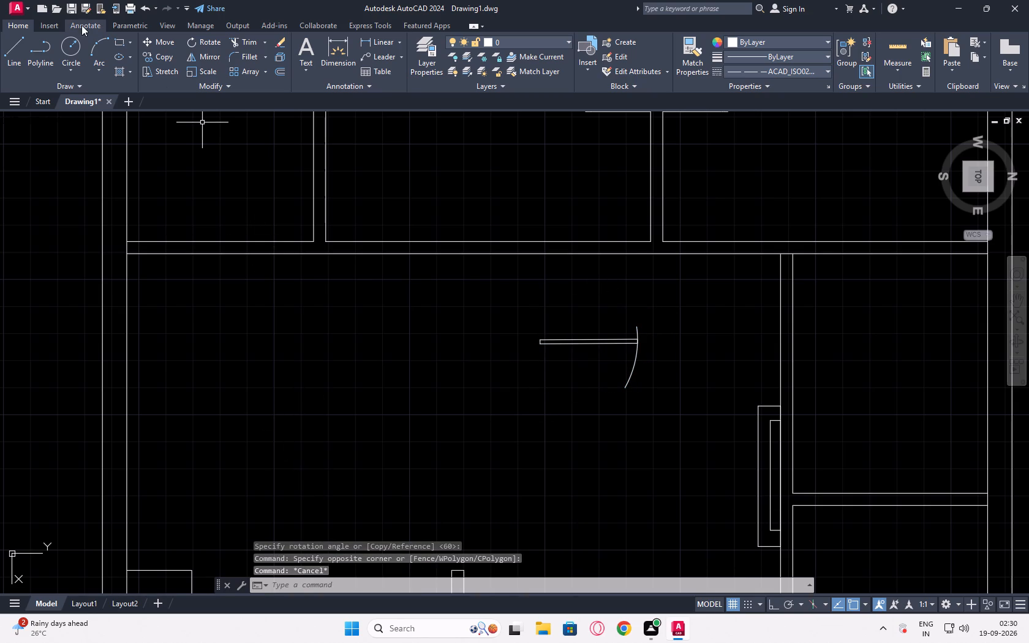
Rotate the large-room door about its hinge end so the leaf slants toward the north-west.
{"action": "left_click_drag", "start_coordinate": [601, 325], "coordinate": [599, 331]}
{"action": "left_click", "coordinate": [557, 380]}
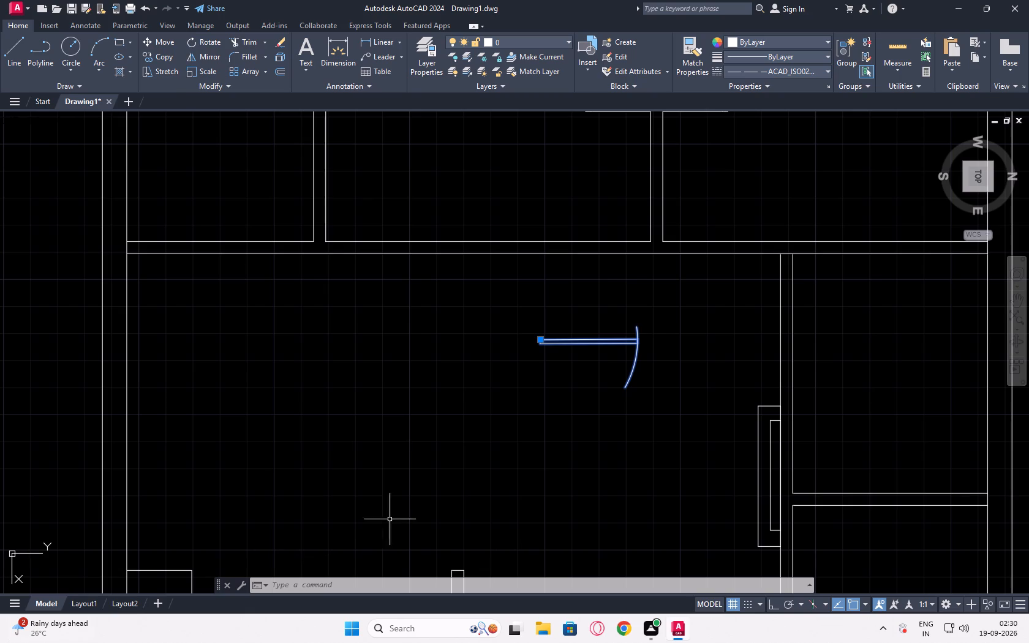
{"action": "left_click", "coordinate": [197, 39]}
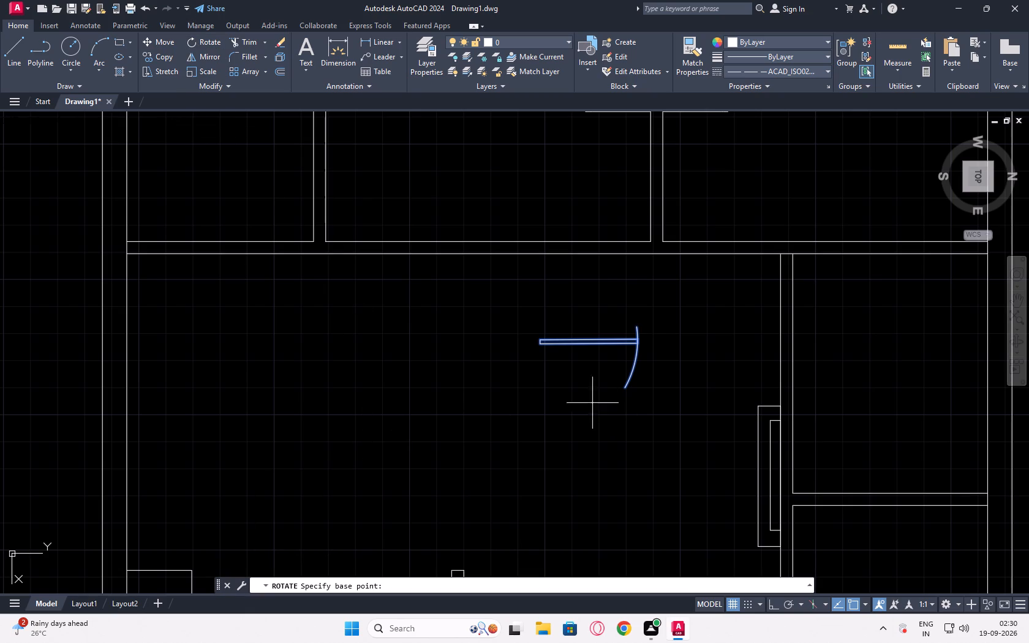
{"action": "left_click", "coordinate": [538, 346]}
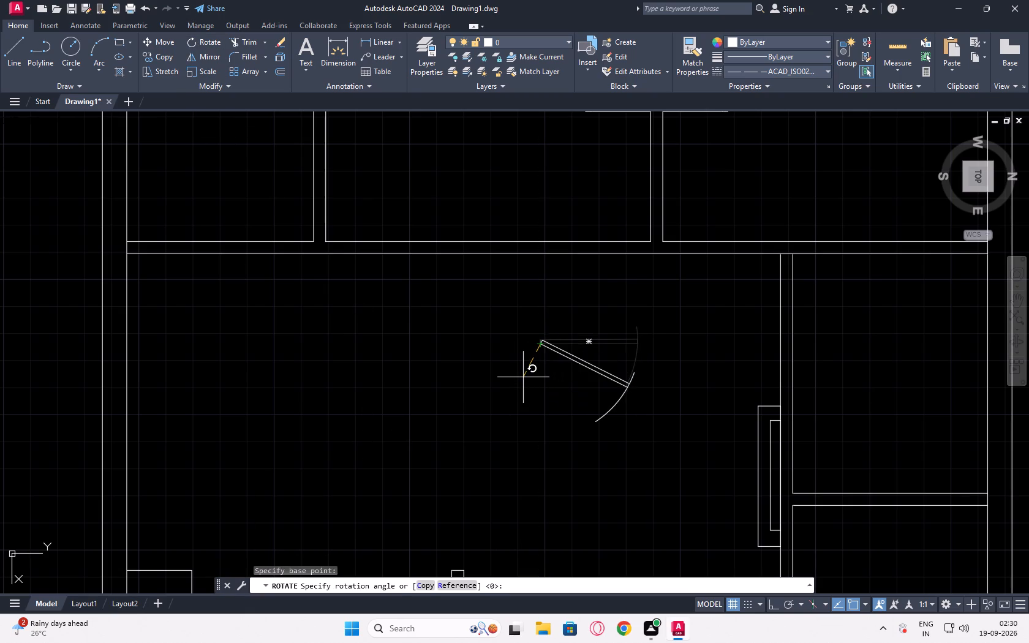
{"action": "left_click", "coordinate": [576, 412]}
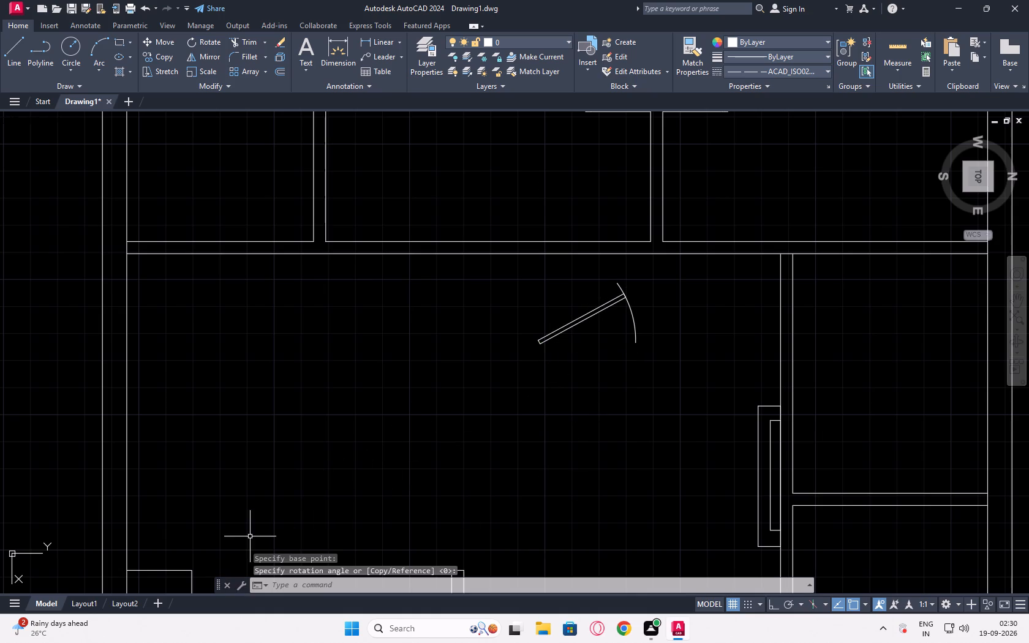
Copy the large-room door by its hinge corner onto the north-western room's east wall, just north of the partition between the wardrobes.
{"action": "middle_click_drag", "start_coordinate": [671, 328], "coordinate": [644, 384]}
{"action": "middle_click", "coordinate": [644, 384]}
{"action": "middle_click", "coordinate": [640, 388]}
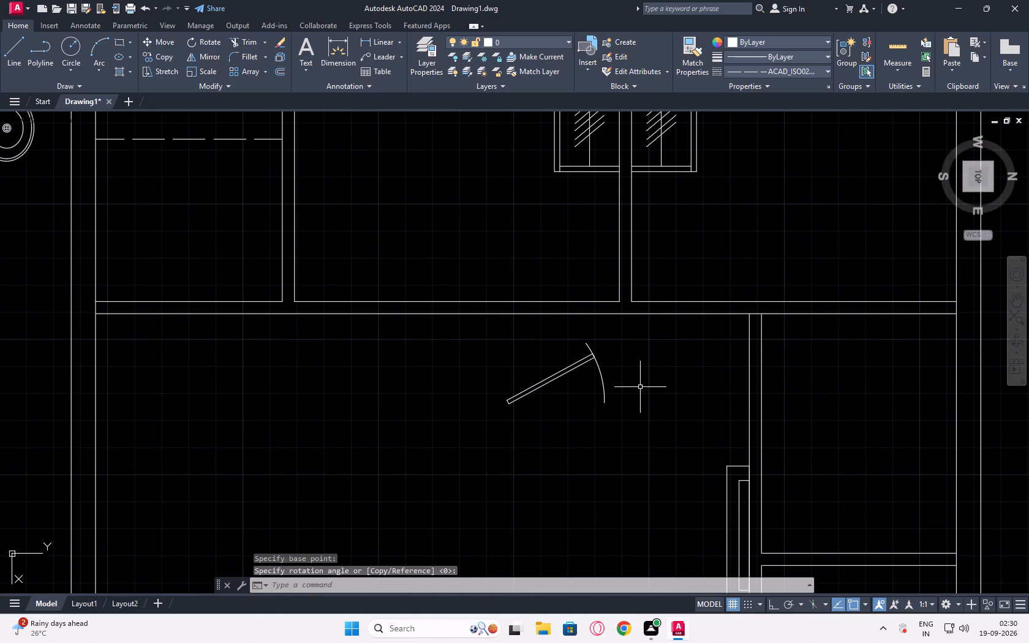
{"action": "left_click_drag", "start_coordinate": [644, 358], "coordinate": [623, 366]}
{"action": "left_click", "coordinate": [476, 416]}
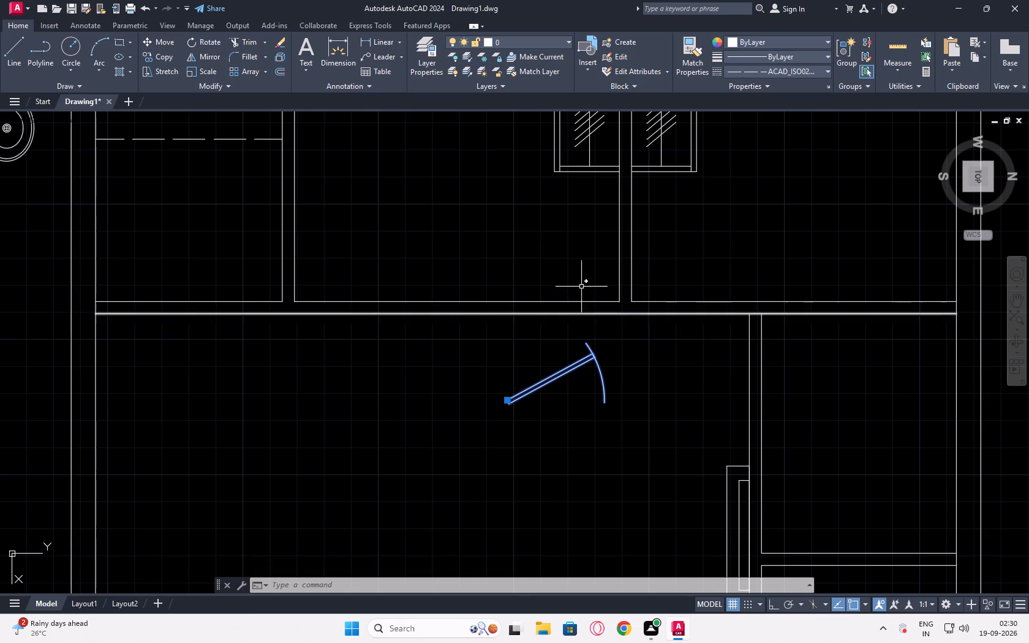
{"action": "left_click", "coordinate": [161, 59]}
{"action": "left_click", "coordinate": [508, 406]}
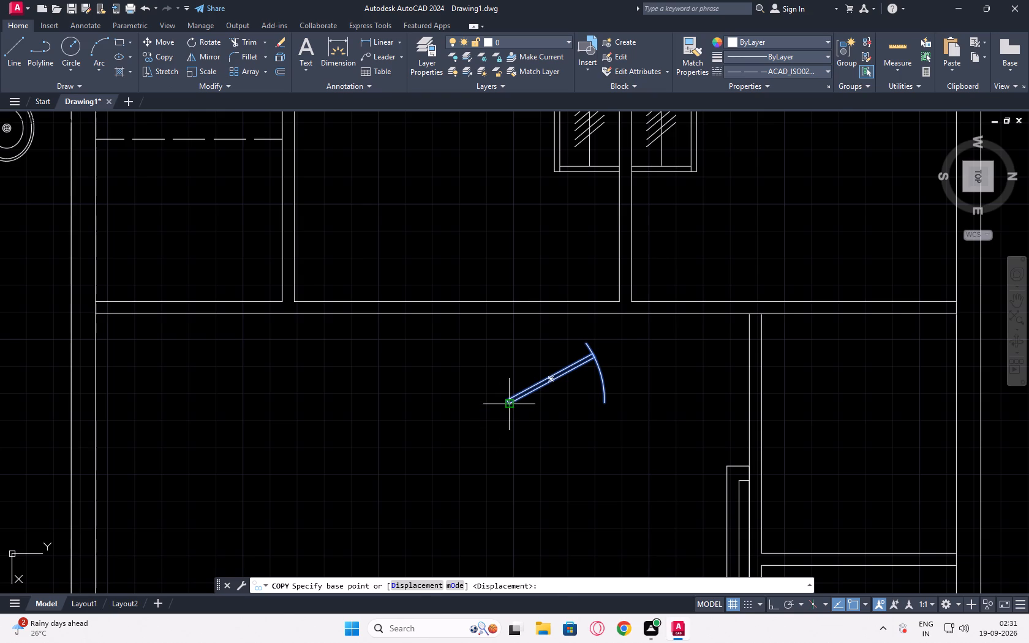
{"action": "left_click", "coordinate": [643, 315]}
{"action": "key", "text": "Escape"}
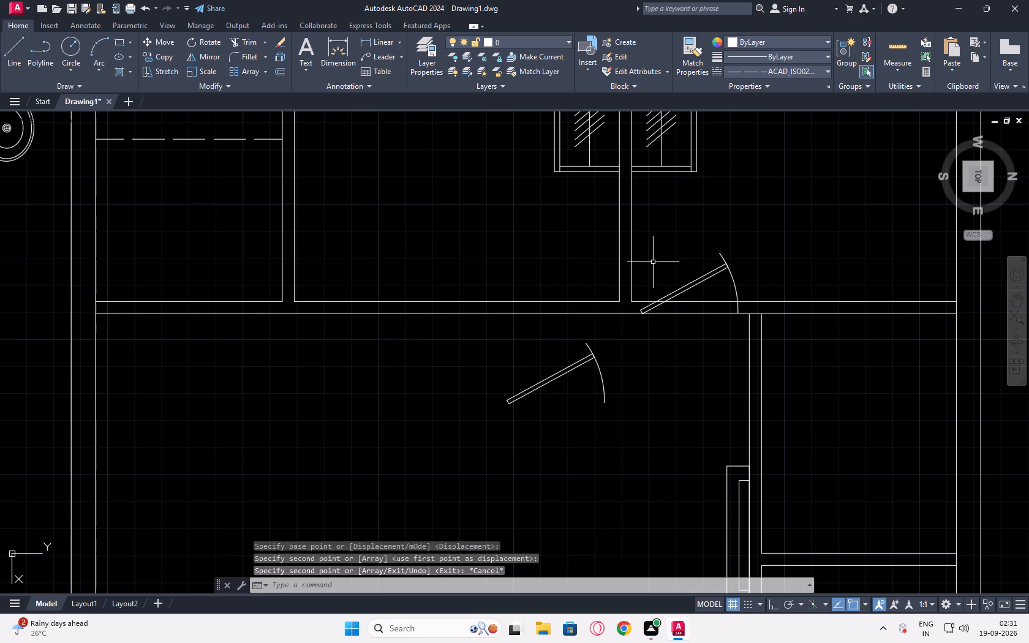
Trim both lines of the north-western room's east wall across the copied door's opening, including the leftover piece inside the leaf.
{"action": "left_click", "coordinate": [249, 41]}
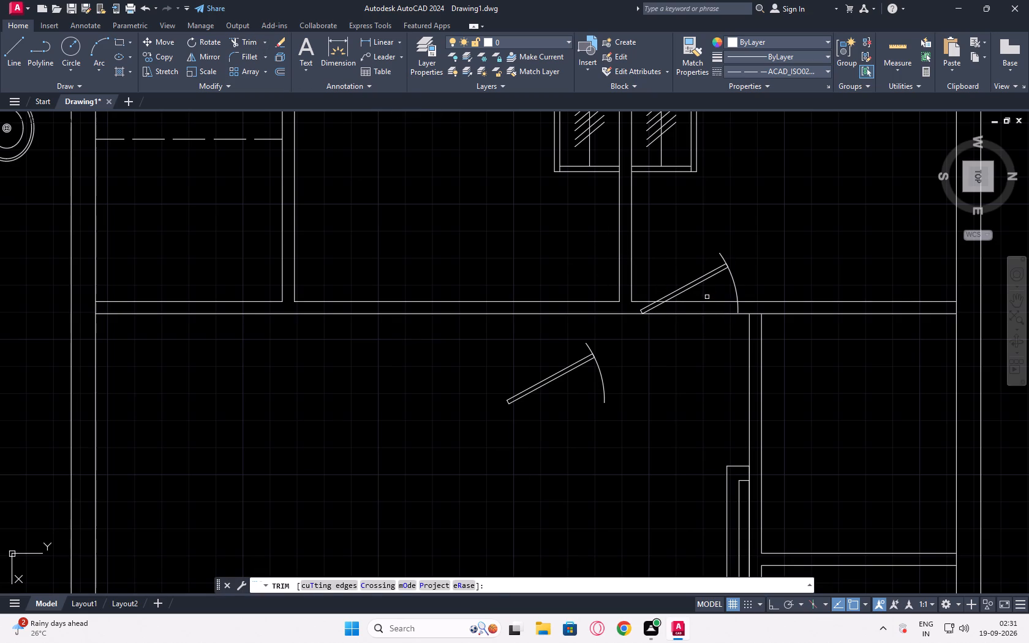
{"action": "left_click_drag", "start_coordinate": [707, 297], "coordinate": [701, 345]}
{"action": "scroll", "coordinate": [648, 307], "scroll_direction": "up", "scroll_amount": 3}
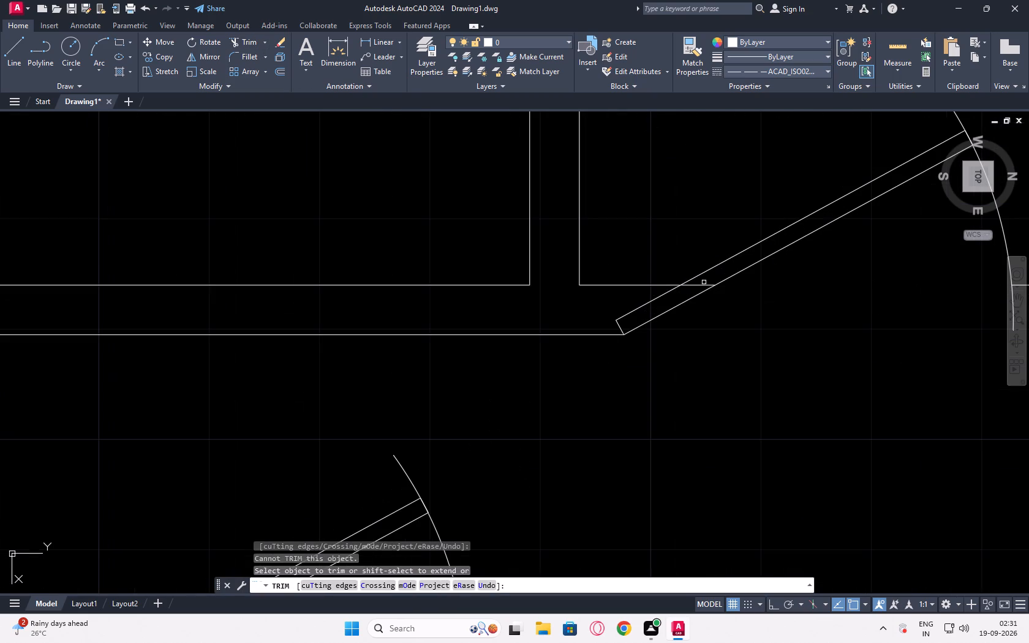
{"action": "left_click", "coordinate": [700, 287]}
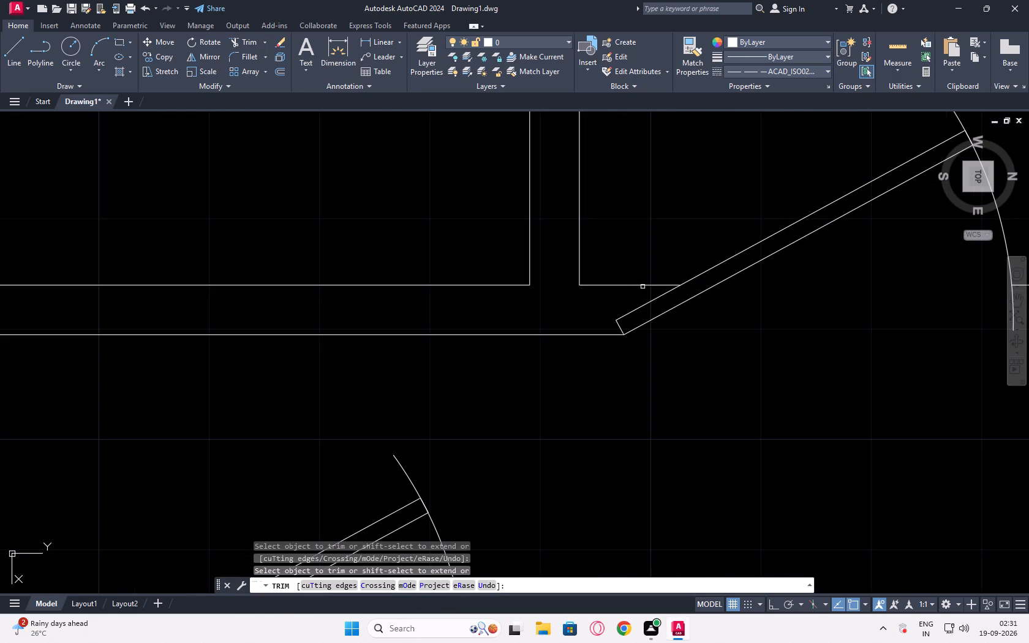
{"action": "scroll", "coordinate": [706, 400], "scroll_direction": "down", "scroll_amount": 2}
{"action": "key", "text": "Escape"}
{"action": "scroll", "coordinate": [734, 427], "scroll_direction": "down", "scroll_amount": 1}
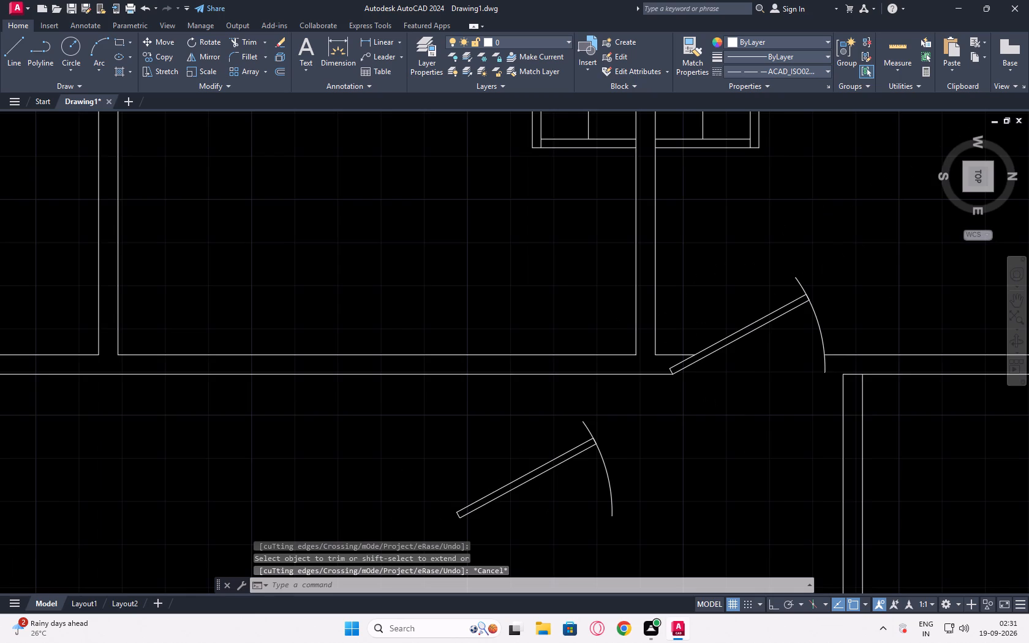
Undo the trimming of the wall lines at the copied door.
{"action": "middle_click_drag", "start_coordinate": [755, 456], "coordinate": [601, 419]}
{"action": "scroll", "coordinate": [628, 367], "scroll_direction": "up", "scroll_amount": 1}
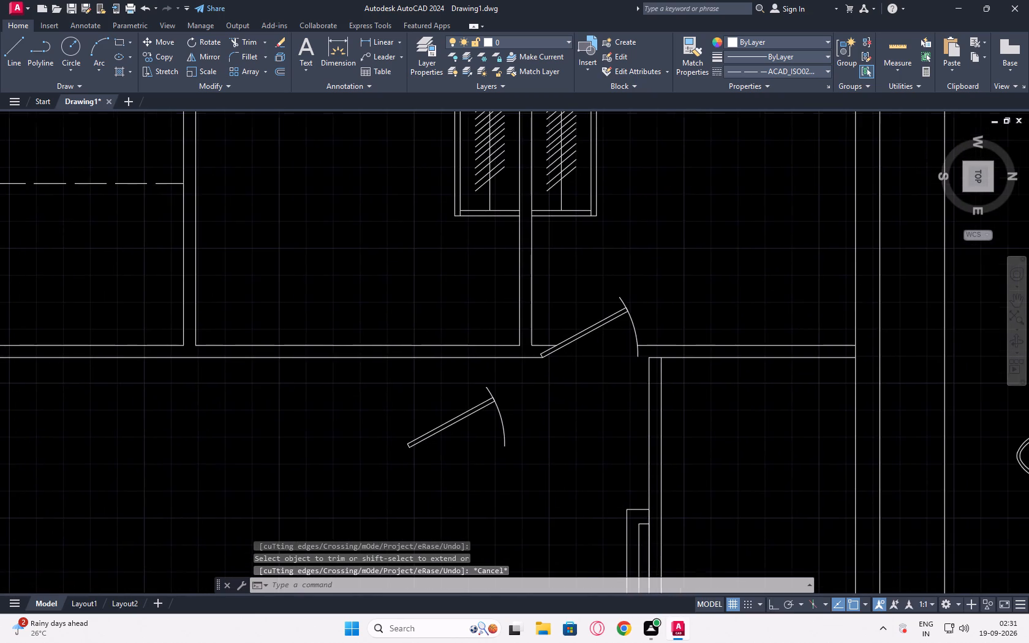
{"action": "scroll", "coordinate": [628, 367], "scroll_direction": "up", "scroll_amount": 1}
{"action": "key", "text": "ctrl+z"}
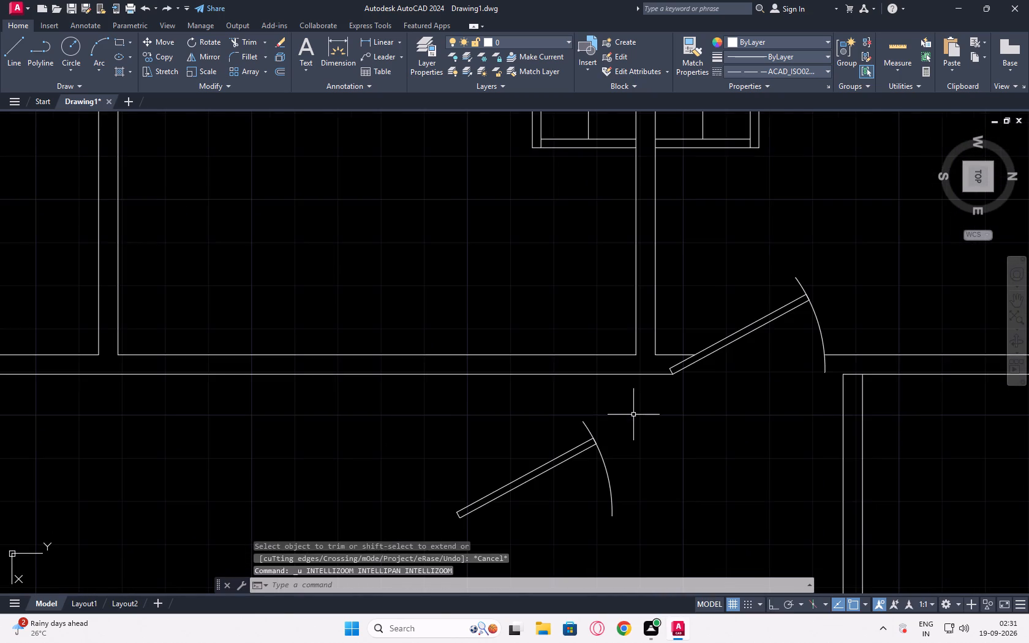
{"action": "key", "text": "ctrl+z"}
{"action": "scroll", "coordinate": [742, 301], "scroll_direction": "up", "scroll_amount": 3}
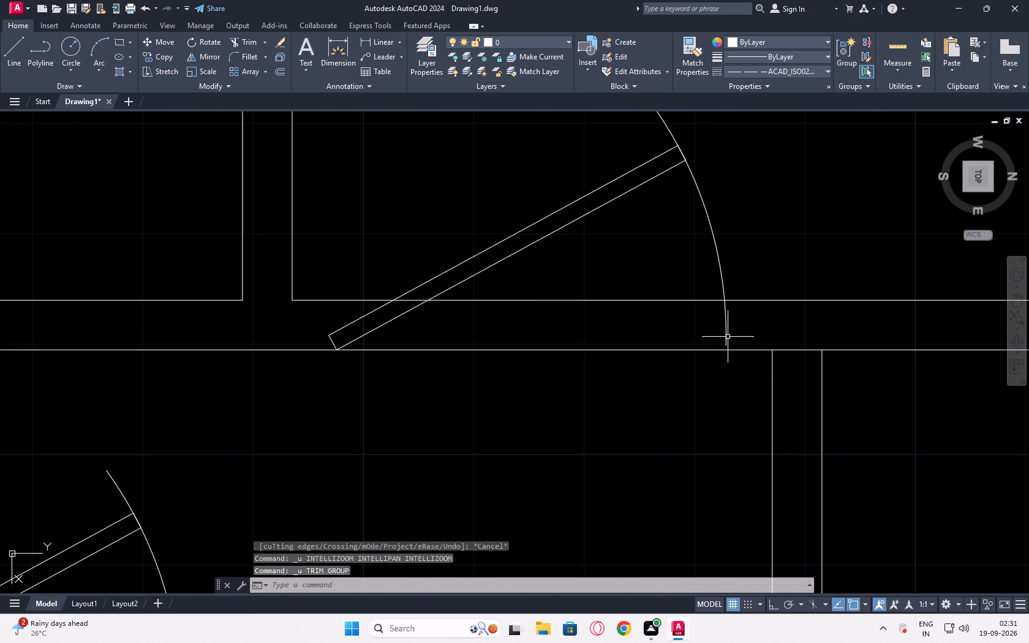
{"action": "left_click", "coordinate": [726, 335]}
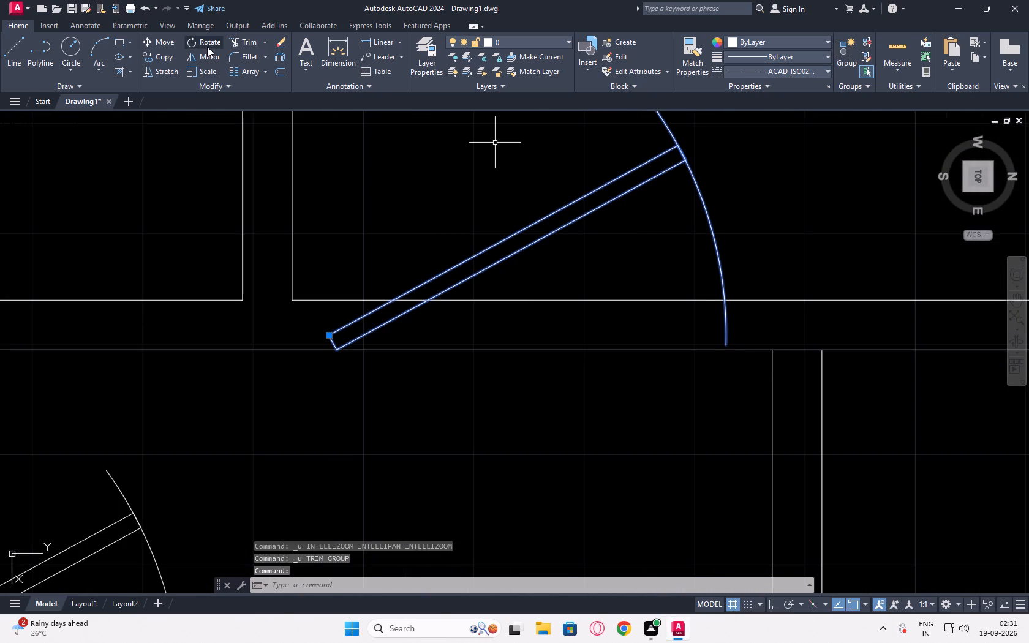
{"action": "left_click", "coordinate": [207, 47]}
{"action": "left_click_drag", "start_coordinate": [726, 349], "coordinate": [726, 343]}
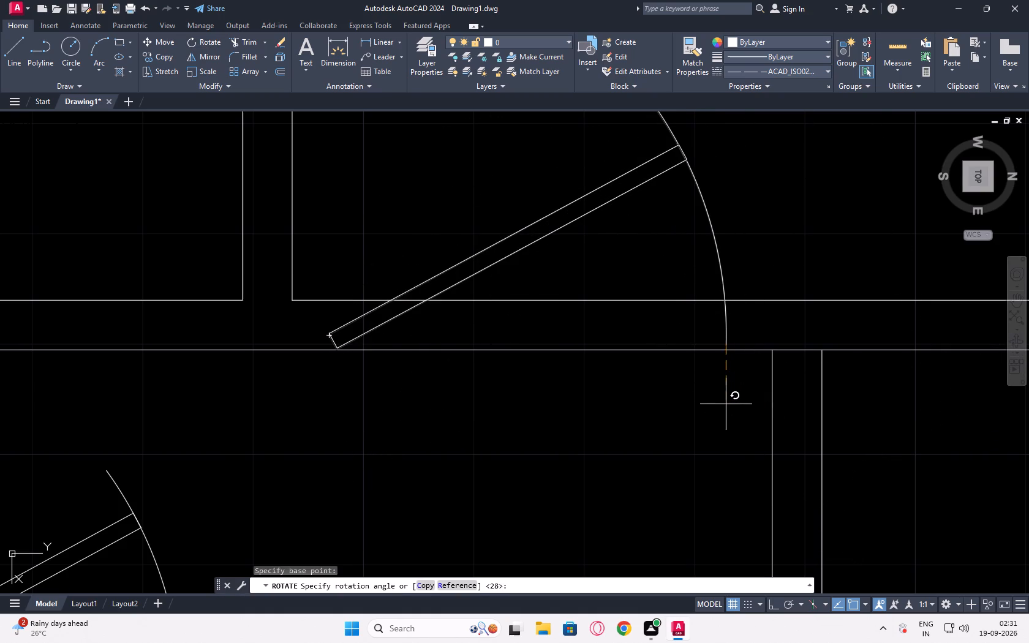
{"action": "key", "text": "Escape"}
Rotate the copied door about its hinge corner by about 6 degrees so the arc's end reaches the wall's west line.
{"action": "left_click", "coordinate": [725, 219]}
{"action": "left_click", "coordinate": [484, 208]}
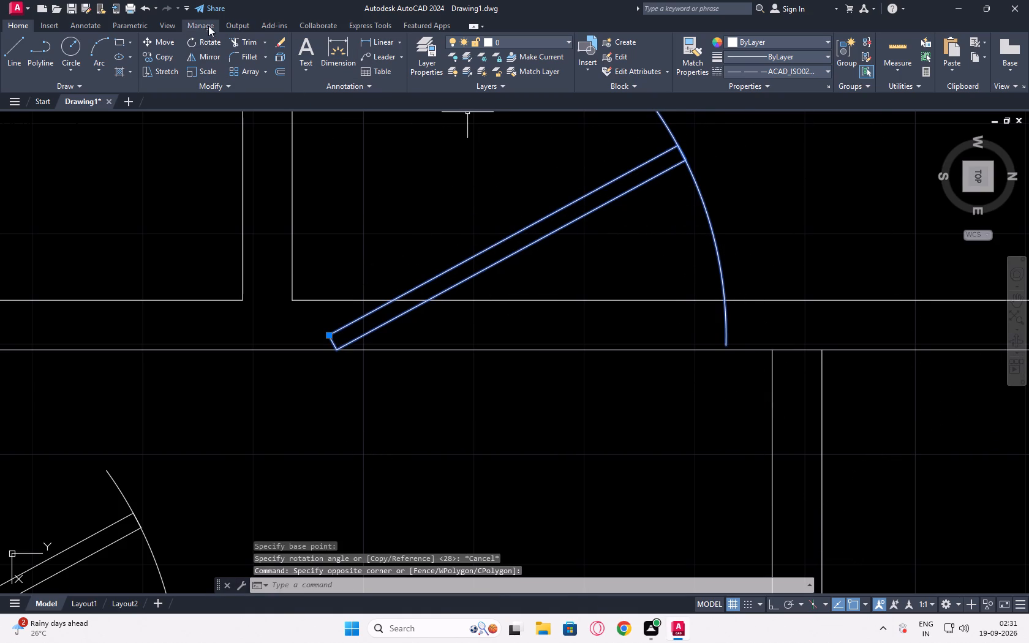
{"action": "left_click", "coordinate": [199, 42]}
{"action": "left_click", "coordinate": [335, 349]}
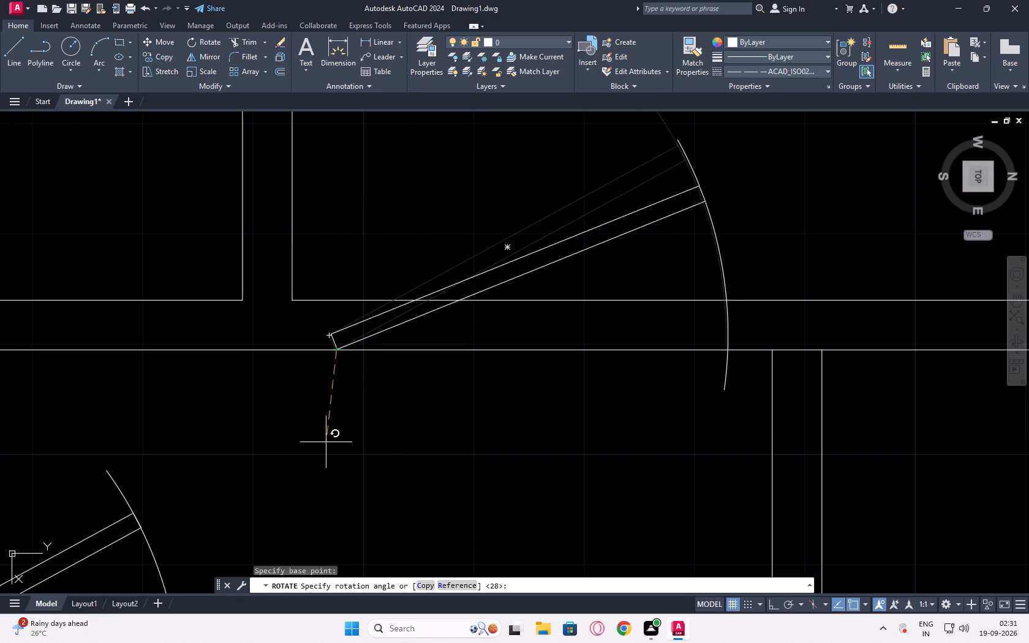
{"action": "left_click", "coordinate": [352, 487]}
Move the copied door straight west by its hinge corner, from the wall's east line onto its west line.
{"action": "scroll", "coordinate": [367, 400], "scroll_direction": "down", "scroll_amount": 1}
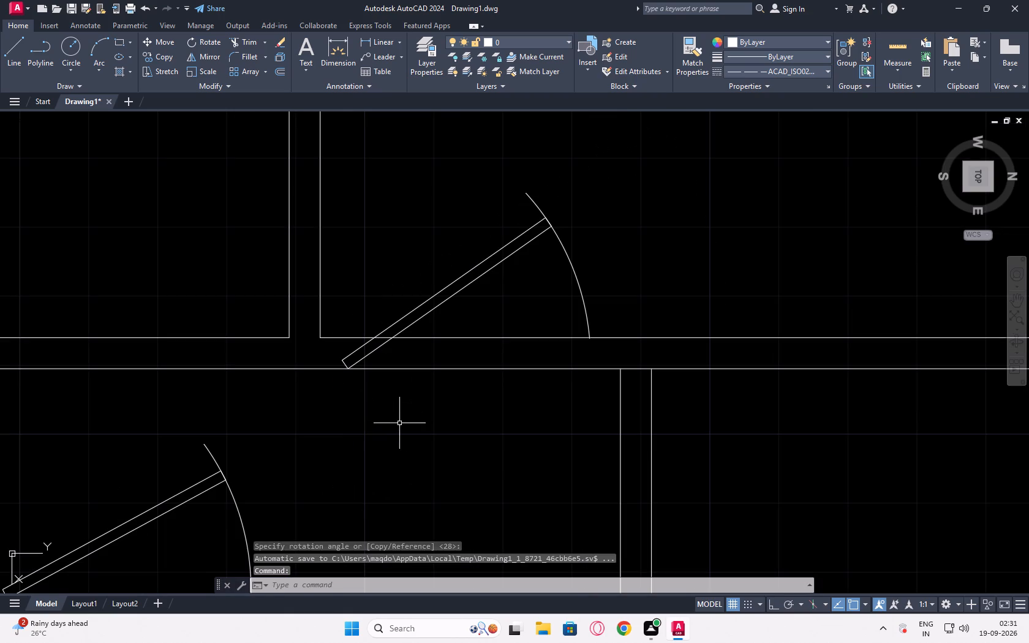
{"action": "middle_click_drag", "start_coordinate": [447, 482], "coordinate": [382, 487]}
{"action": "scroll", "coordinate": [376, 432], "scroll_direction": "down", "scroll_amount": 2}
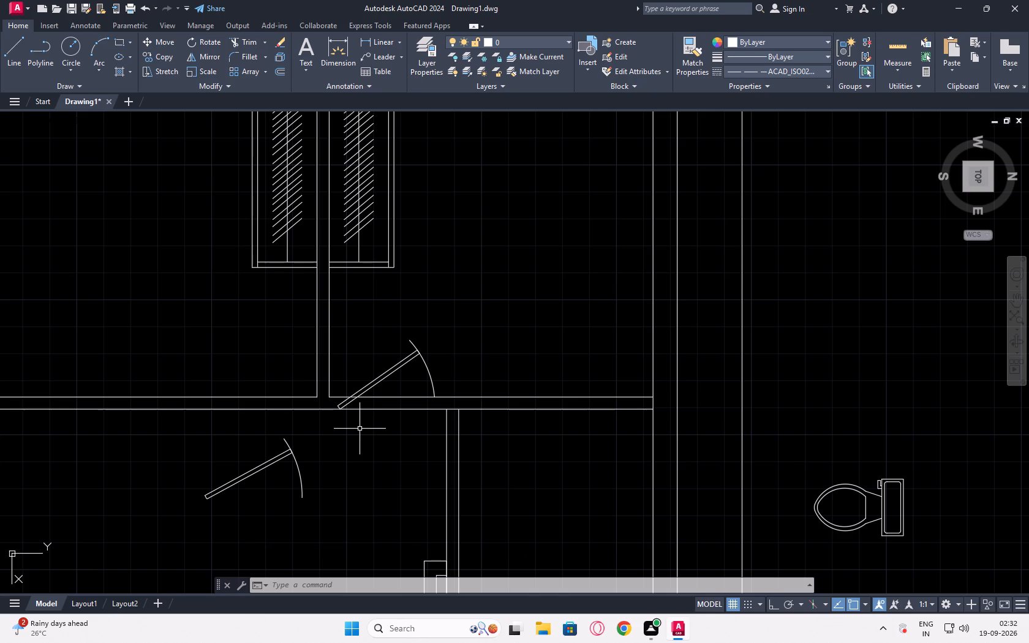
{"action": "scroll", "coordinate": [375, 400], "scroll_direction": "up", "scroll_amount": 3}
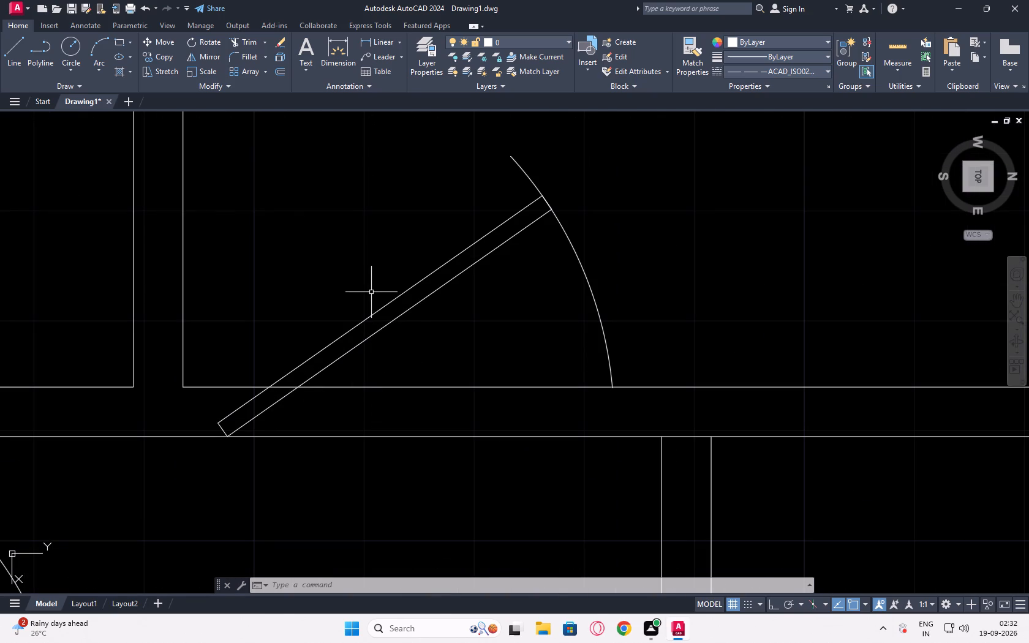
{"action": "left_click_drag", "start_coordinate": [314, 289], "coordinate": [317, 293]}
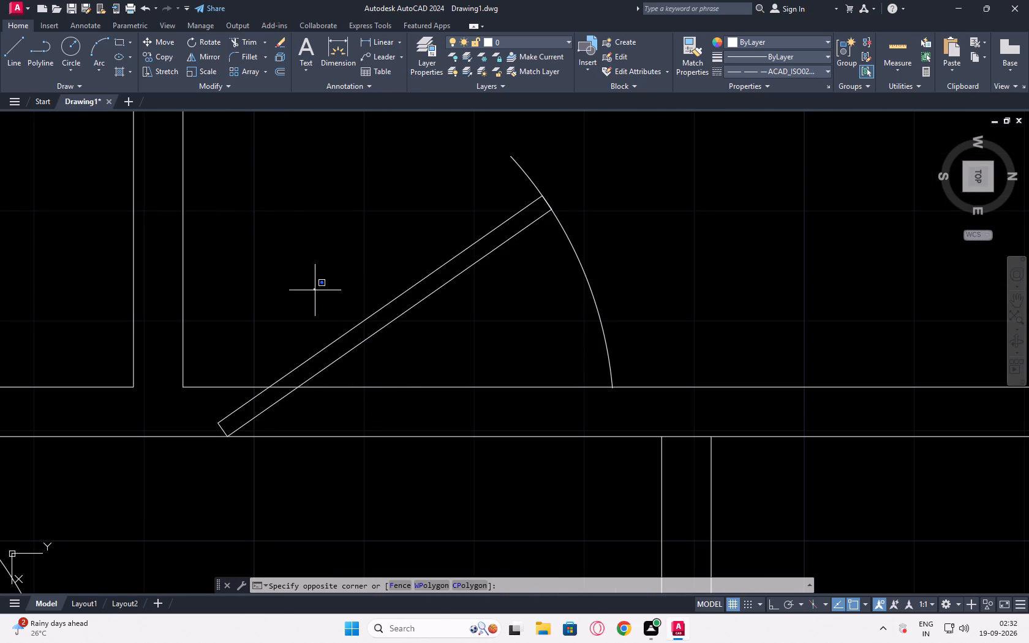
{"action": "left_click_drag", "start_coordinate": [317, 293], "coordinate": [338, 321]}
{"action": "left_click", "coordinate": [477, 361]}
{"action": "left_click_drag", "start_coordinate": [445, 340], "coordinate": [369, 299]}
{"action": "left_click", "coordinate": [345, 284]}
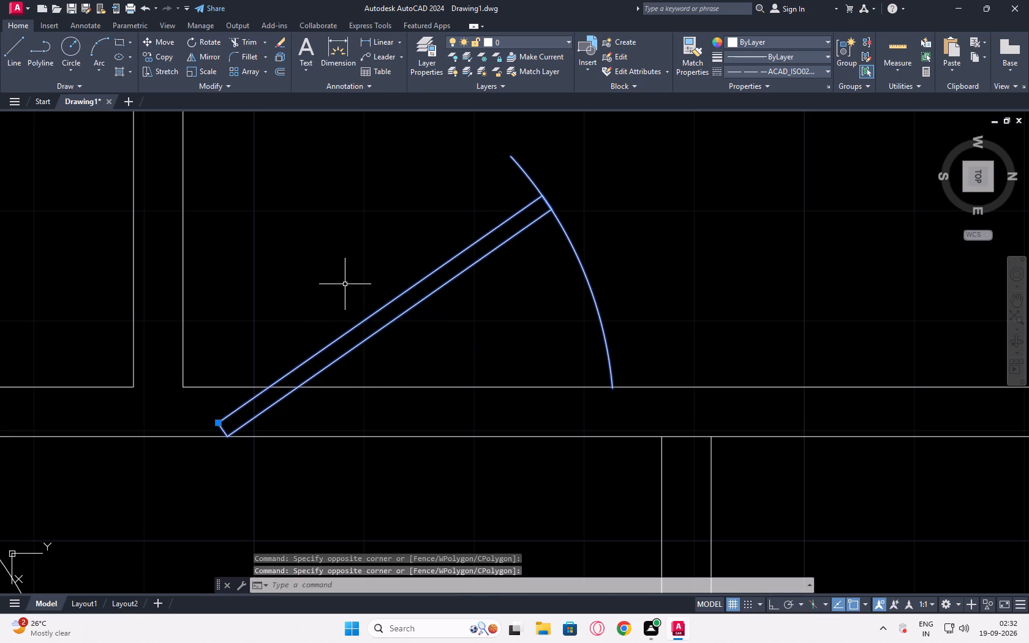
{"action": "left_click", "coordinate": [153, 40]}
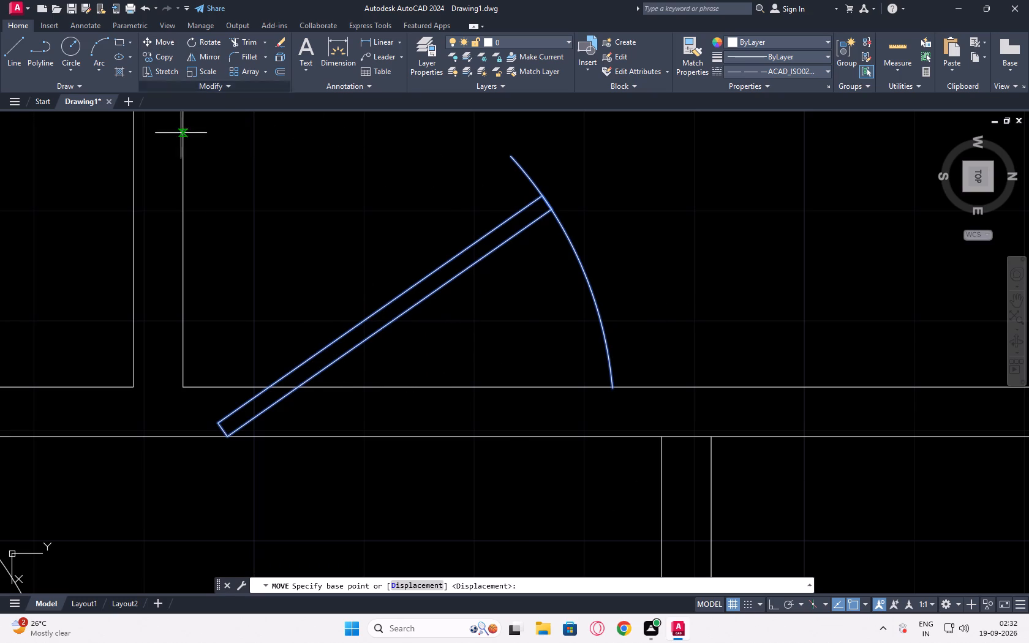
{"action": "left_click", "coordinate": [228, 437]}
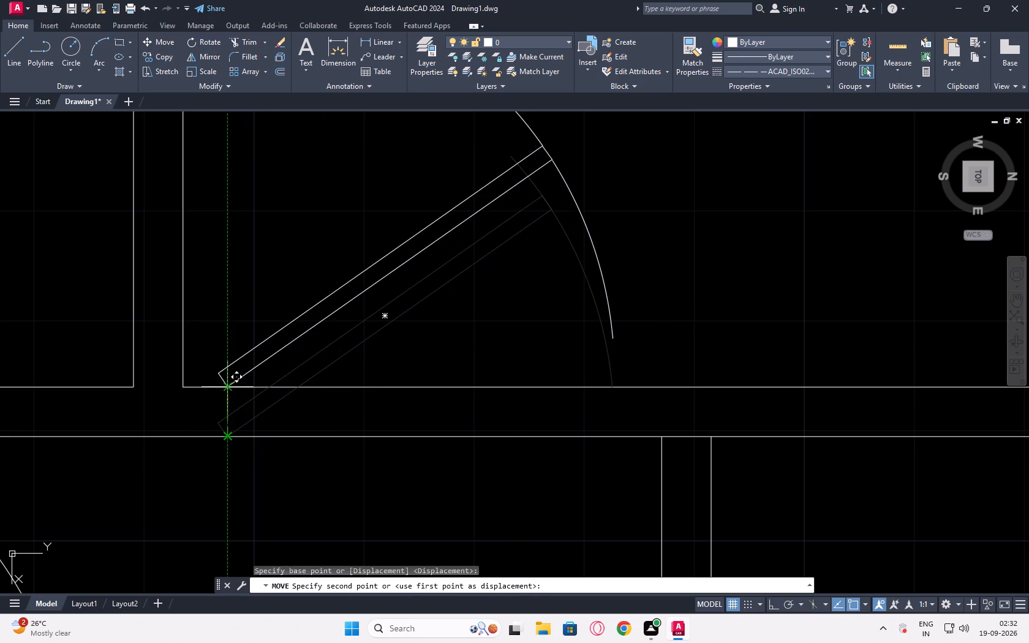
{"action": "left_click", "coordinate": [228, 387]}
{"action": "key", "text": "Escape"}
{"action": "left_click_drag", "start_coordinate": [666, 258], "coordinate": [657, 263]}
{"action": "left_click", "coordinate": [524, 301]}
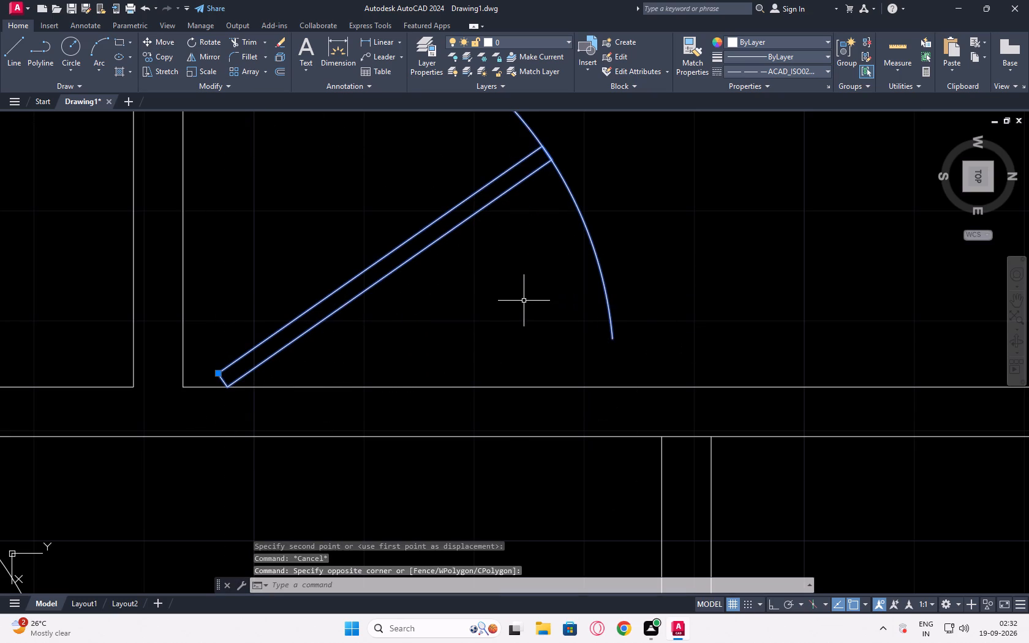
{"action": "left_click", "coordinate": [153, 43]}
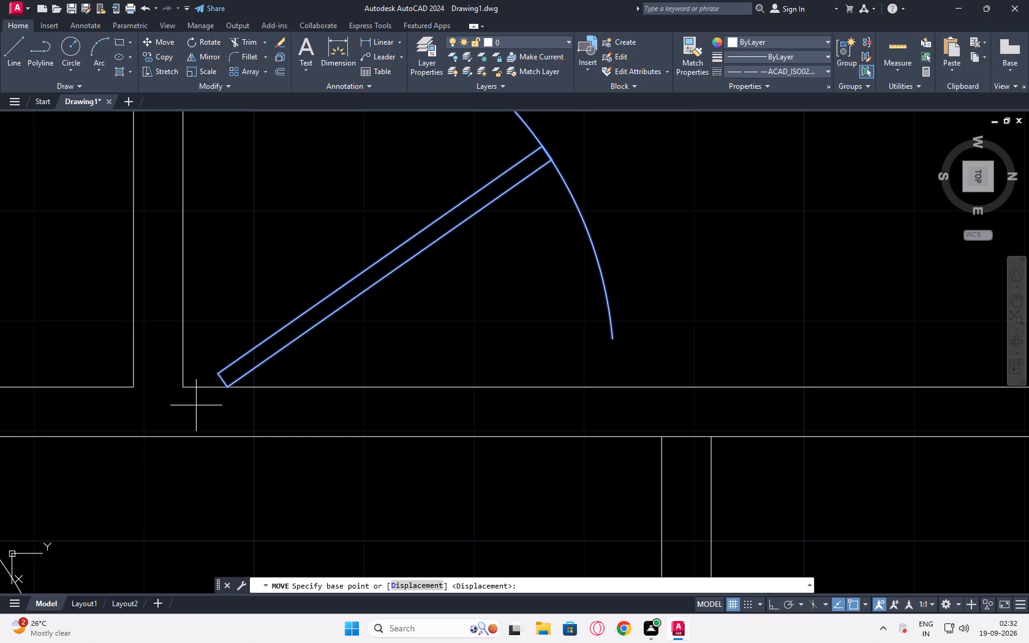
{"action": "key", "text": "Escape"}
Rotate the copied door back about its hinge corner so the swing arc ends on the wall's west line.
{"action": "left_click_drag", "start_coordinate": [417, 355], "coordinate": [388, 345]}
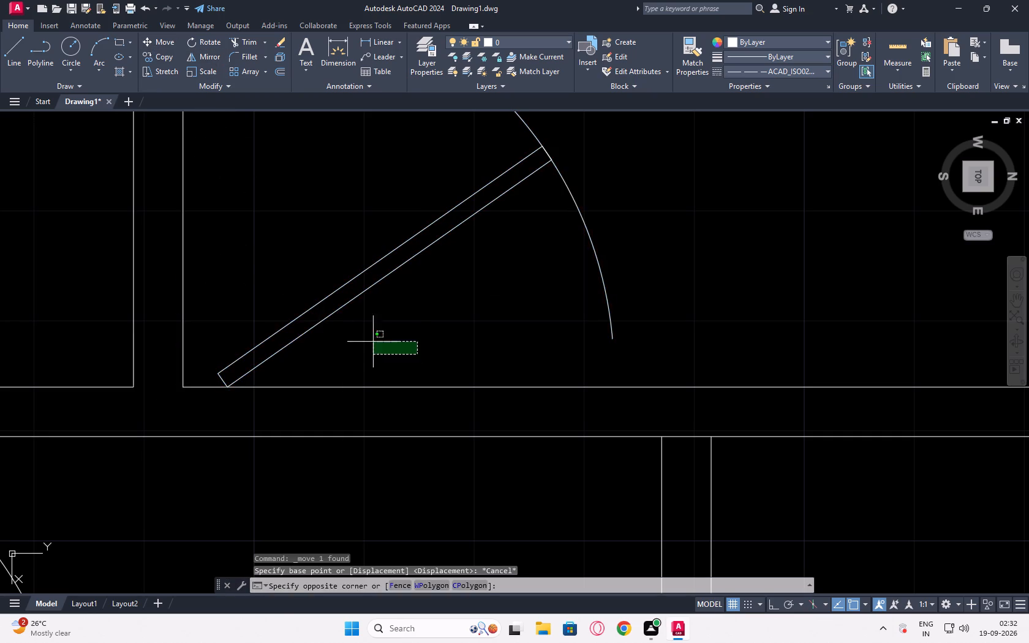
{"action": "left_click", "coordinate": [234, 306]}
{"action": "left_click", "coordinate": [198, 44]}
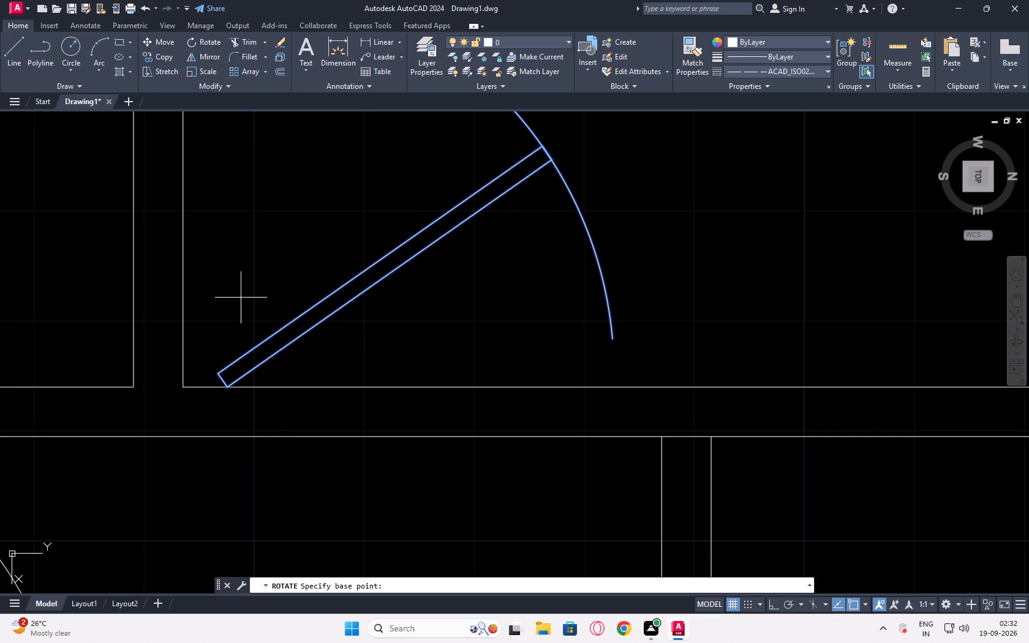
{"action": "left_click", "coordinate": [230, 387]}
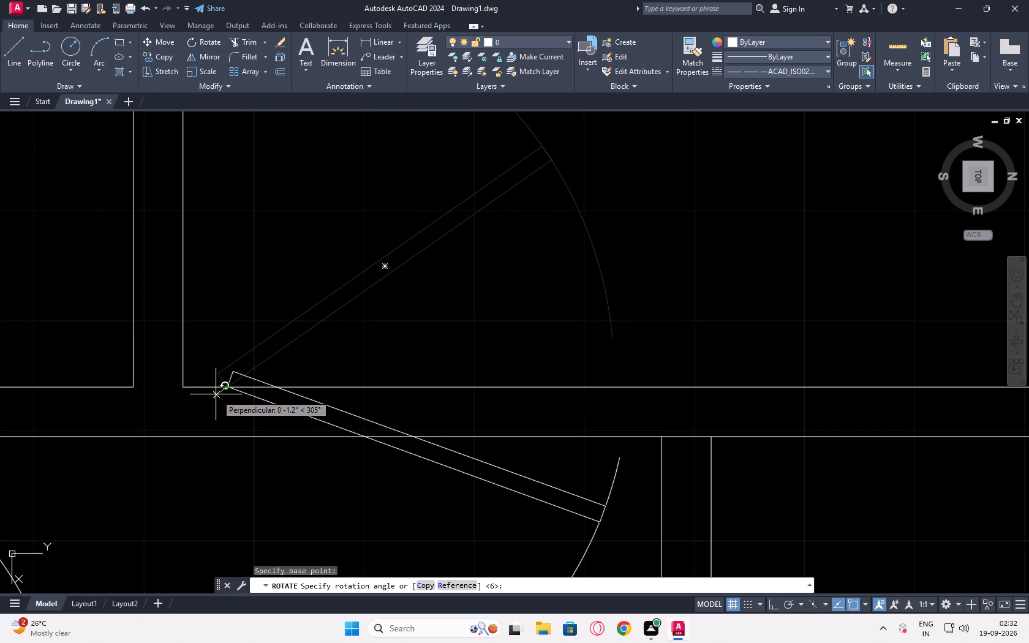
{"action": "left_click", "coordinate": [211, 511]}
Delete both slanted doors, the copy at the north-western room's wall and the original in the large room.
{"action": "scroll", "coordinate": [354, 470], "scroll_direction": "down", "scroll_amount": 3}
{"action": "scroll", "coordinate": [405, 502], "scroll_direction": "down", "scroll_amount": 2}
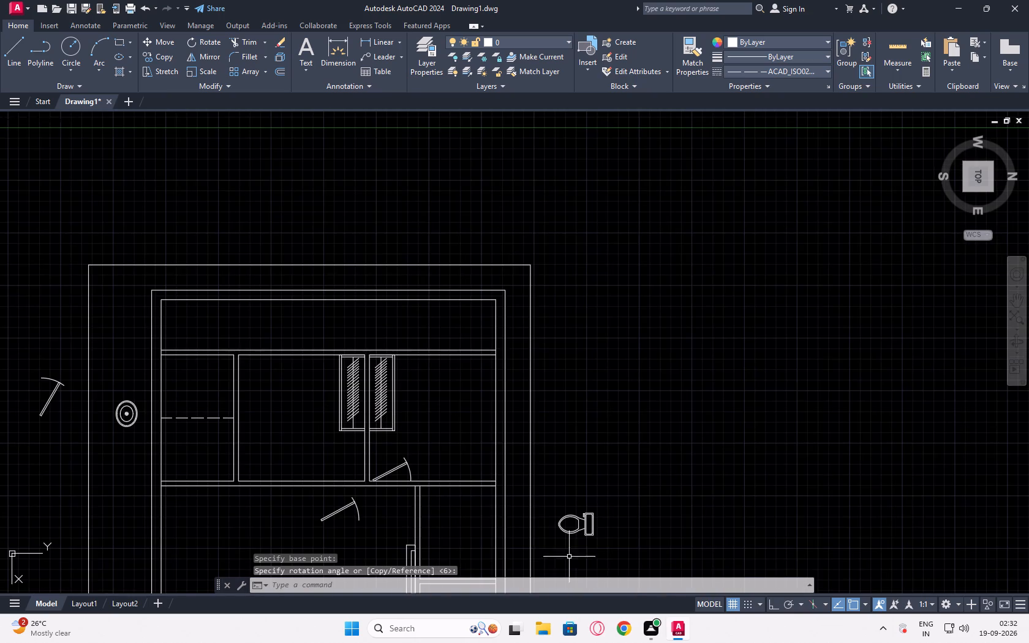
{"action": "middle_click_drag", "start_coordinate": [484, 517], "coordinate": [499, 416]}
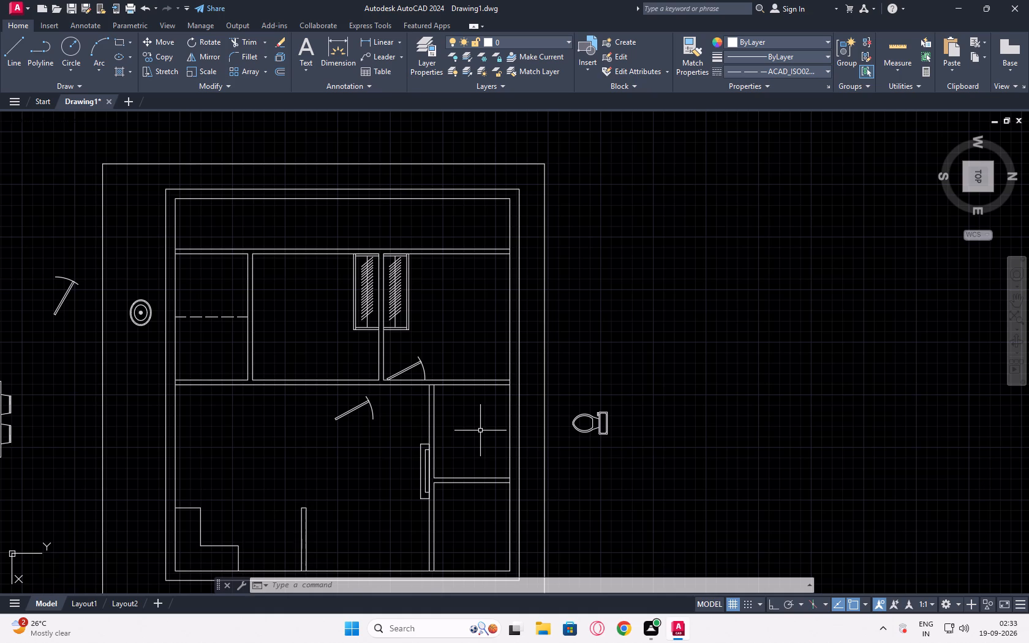
{"action": "scroll", "coordinate": [421, 317], "scroll_direction": "up", "scroll_amount": 2}
{"action": "middle_click_drag", "start_coordinate": [415, 419], "coordinate": [378, 338]}
{"action": "left_click_drag", "start_coordinate": [409, 323], "coordinate": [398, 323]}
{"action": "left_click", "coordinate": [343, 354]}
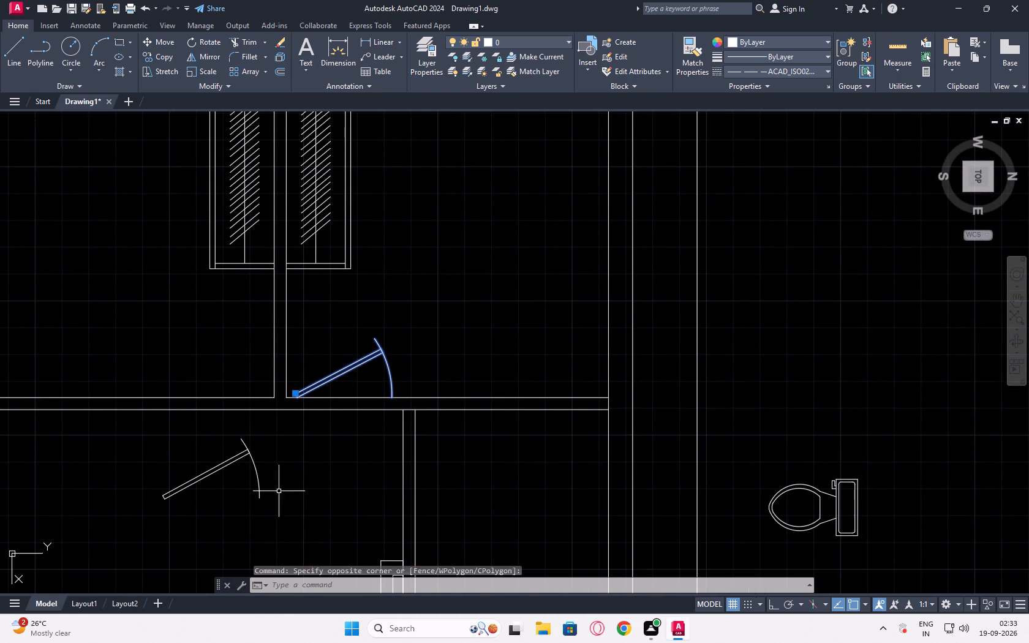
{"action": "left_click_drag", "start_coordinate": [298, 450], "coordinate": [282, 453]}
{"action": "left_click", "coordinate": [209, 483]}
{"action": "key", "text": "Delete"}
Delete the remaining door block outside the plan's southern boundary.
{"action": "scroll", "coordinate": [235, 459], "scroll_direction": "down", "scroll_amount": 4}
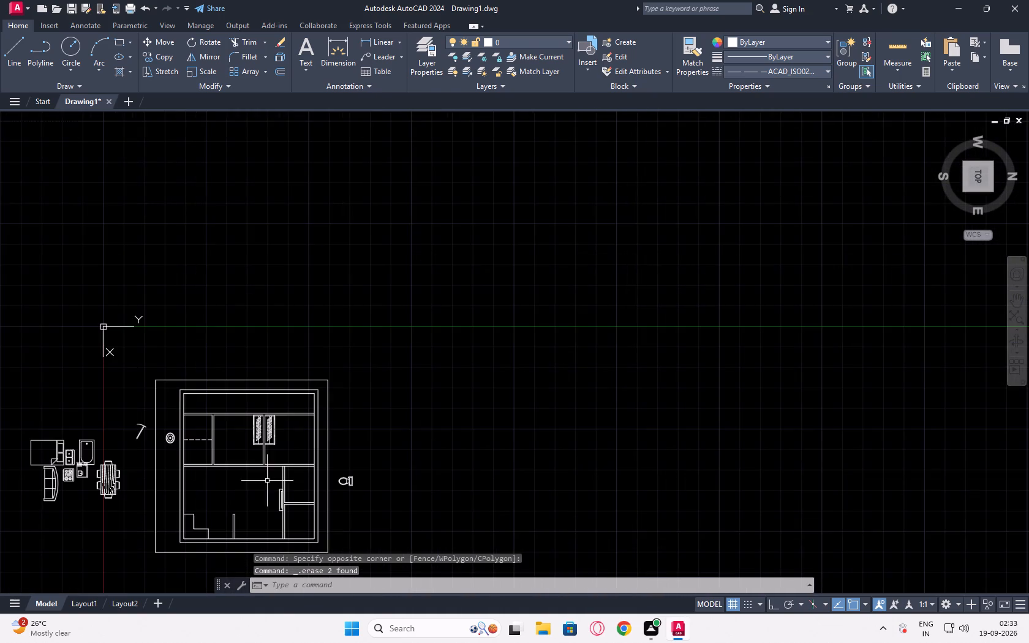
{"action": "scroll", "coordinate": [149, 455], "scroll_direction": "up", "scroll_amount": 3}
{"action": "left_click_drag", "start_coordinate": [126, 303], "coordinate": [123, 321]}
{"action": "left_click", "coordinate": [80, 434]}
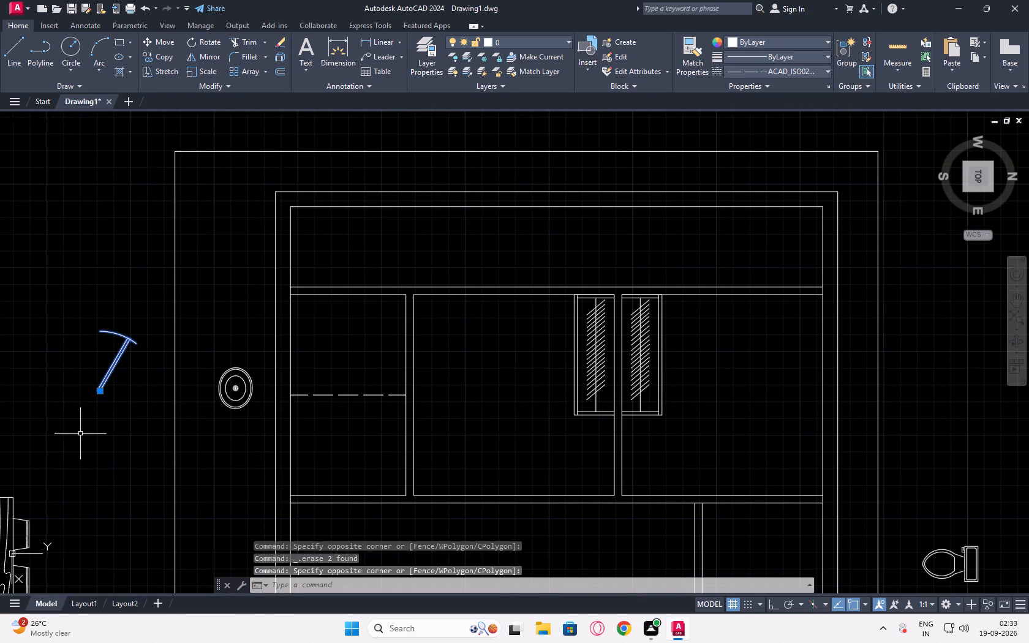
{"action": "key", "text": "Delete"}
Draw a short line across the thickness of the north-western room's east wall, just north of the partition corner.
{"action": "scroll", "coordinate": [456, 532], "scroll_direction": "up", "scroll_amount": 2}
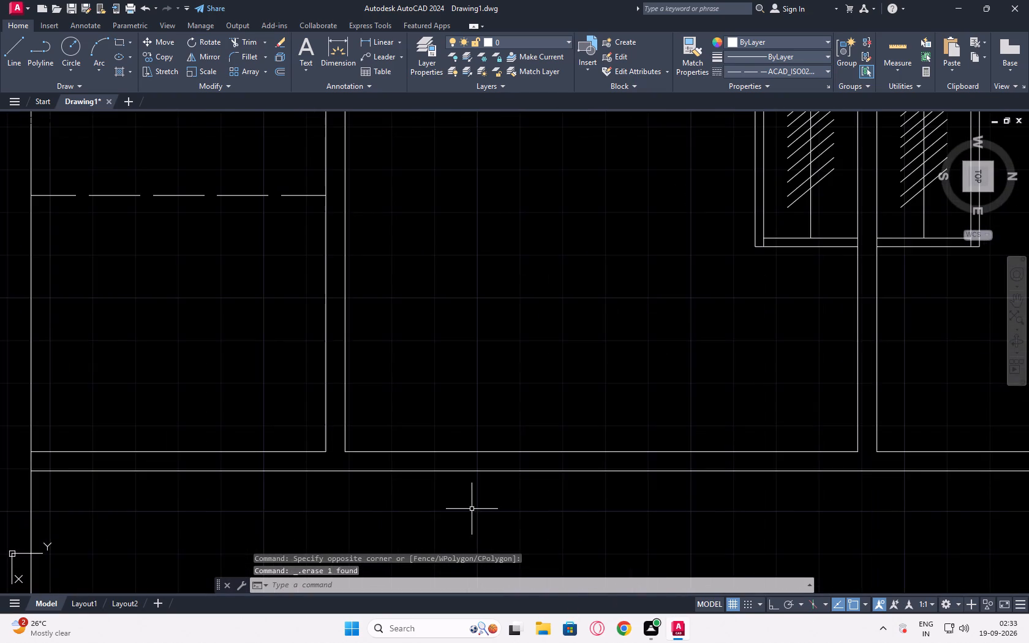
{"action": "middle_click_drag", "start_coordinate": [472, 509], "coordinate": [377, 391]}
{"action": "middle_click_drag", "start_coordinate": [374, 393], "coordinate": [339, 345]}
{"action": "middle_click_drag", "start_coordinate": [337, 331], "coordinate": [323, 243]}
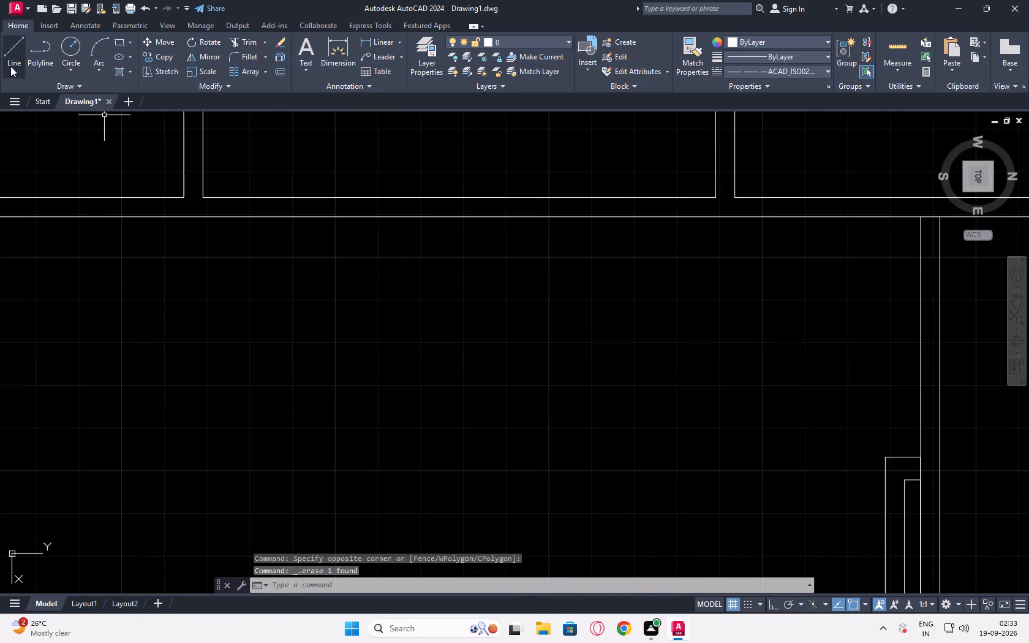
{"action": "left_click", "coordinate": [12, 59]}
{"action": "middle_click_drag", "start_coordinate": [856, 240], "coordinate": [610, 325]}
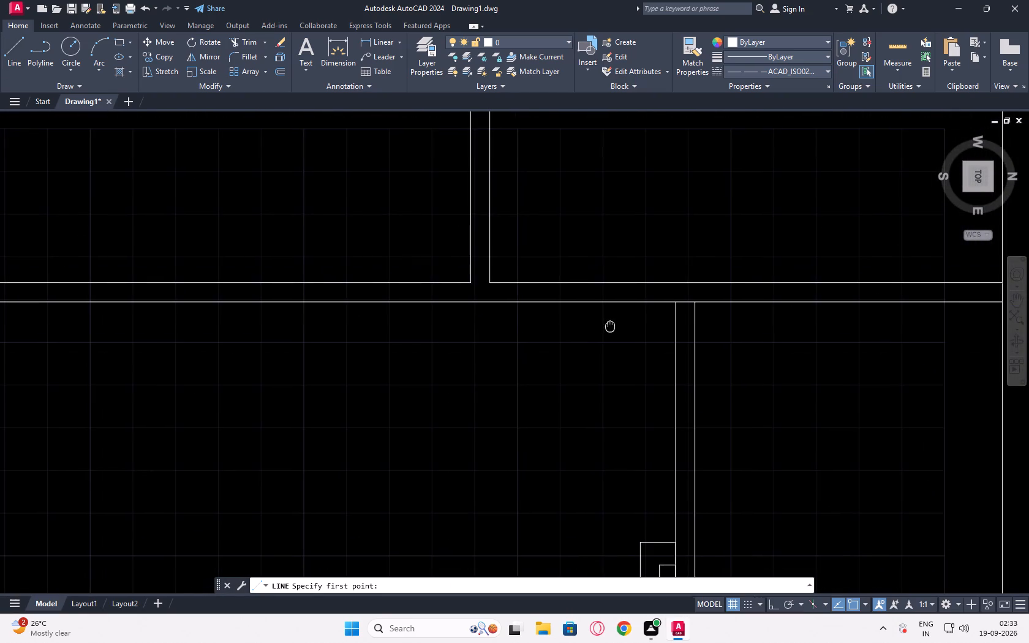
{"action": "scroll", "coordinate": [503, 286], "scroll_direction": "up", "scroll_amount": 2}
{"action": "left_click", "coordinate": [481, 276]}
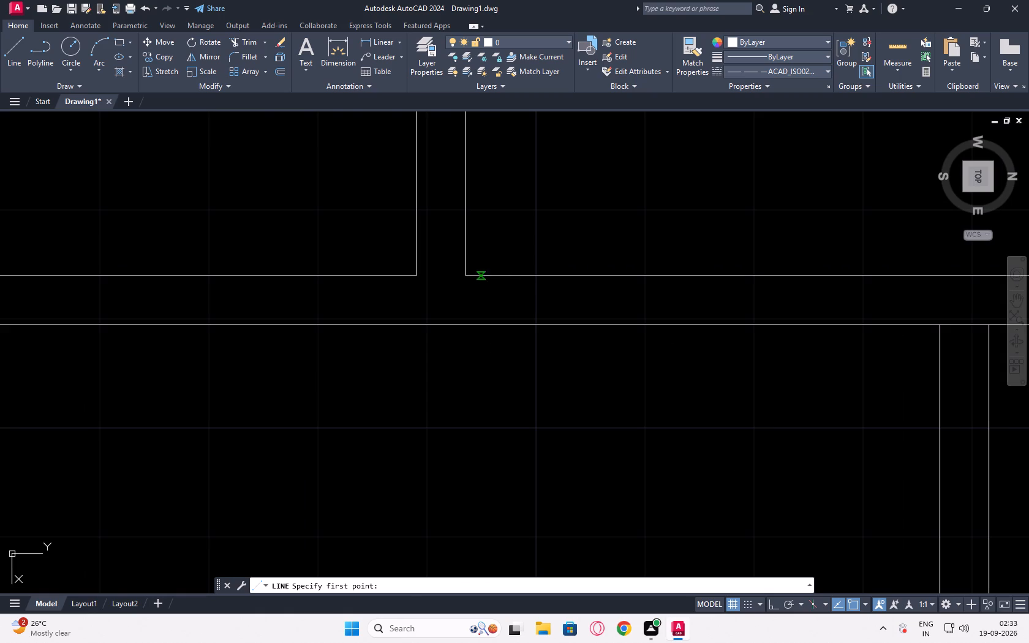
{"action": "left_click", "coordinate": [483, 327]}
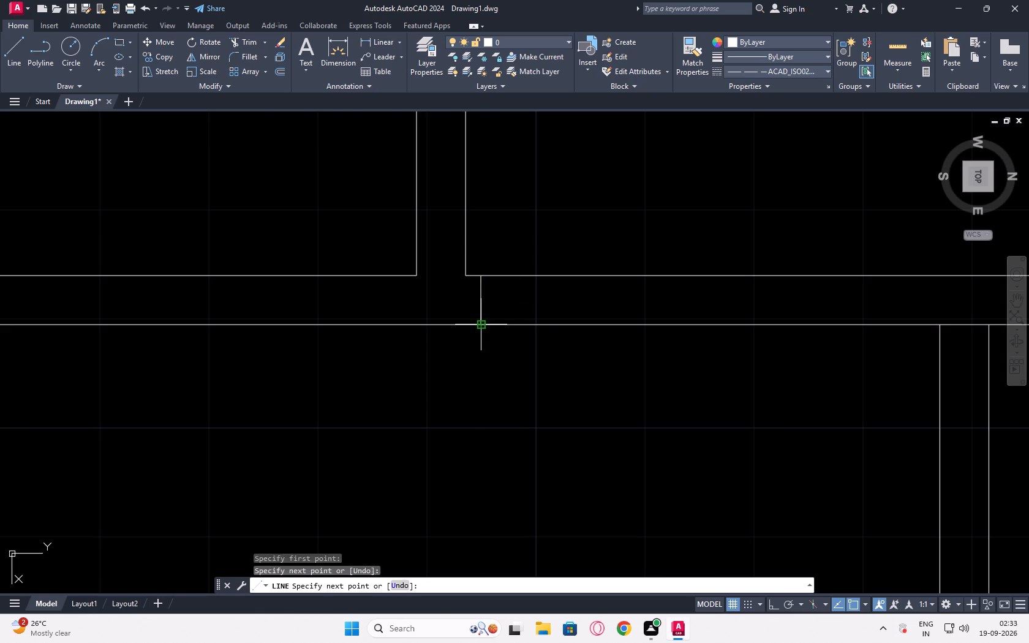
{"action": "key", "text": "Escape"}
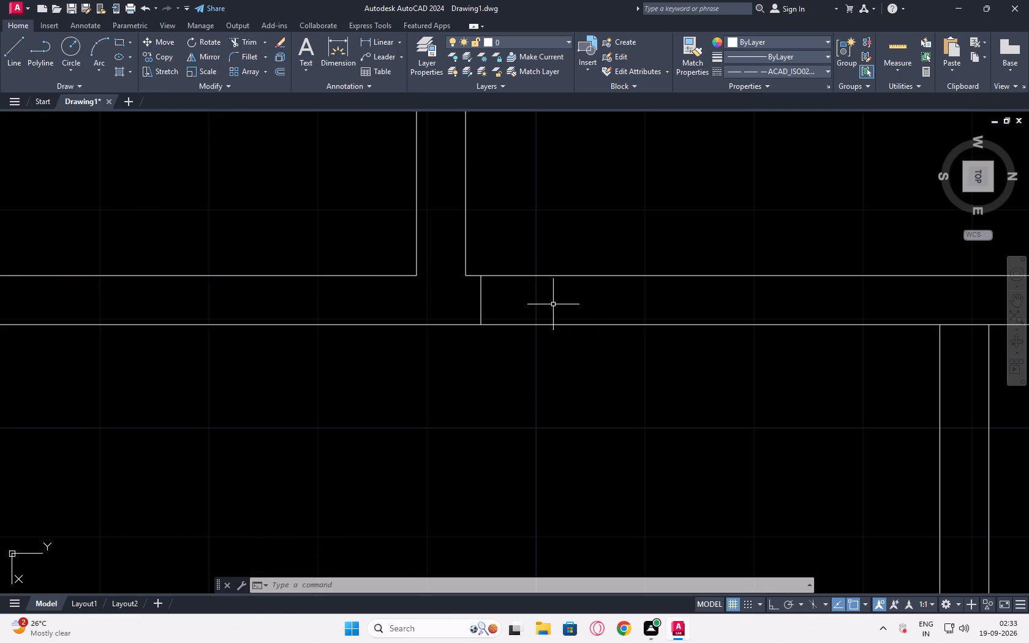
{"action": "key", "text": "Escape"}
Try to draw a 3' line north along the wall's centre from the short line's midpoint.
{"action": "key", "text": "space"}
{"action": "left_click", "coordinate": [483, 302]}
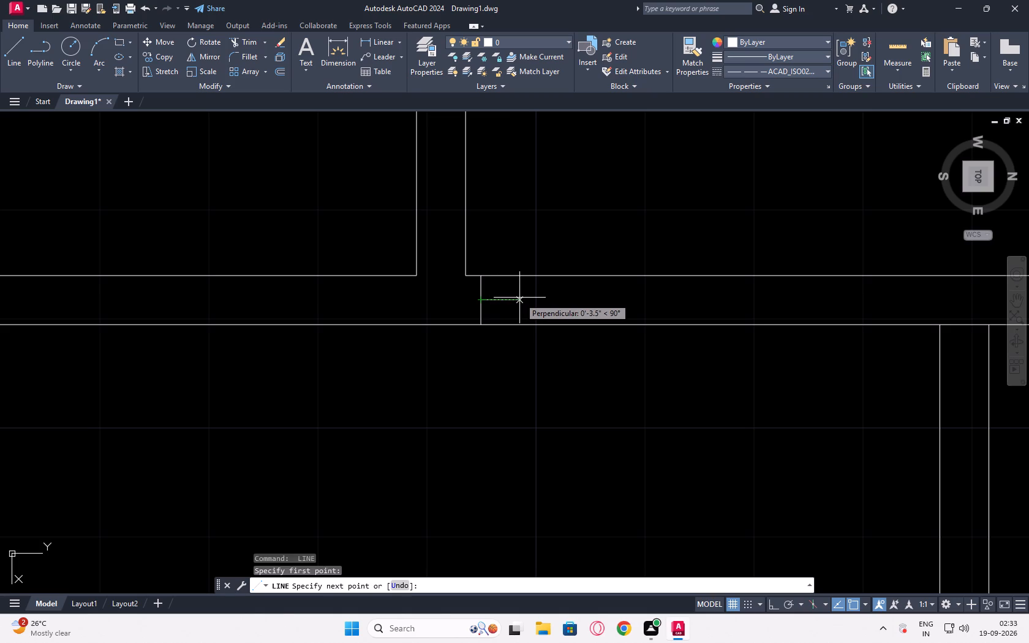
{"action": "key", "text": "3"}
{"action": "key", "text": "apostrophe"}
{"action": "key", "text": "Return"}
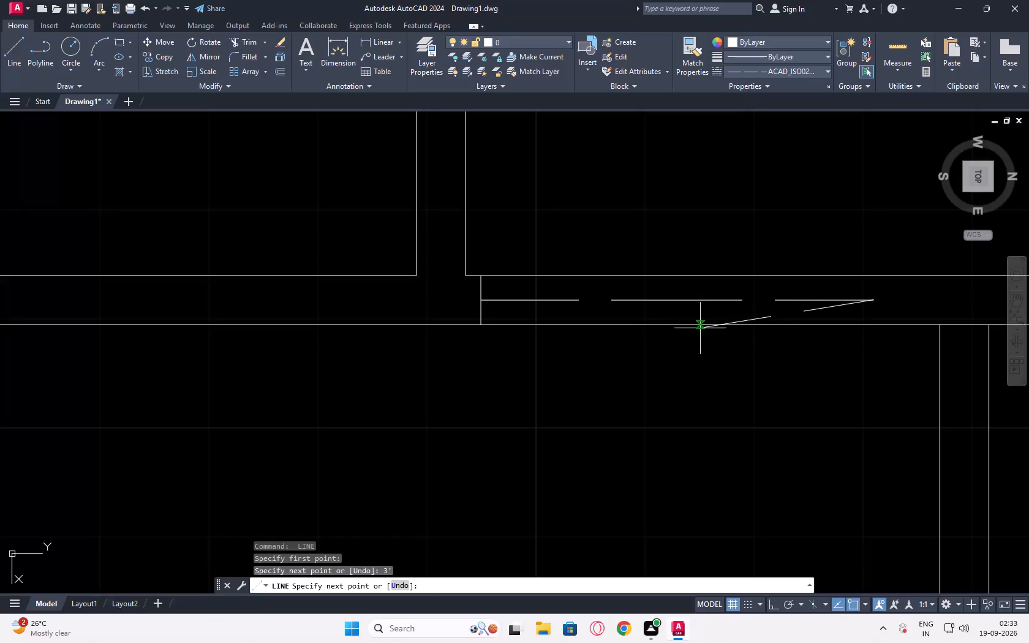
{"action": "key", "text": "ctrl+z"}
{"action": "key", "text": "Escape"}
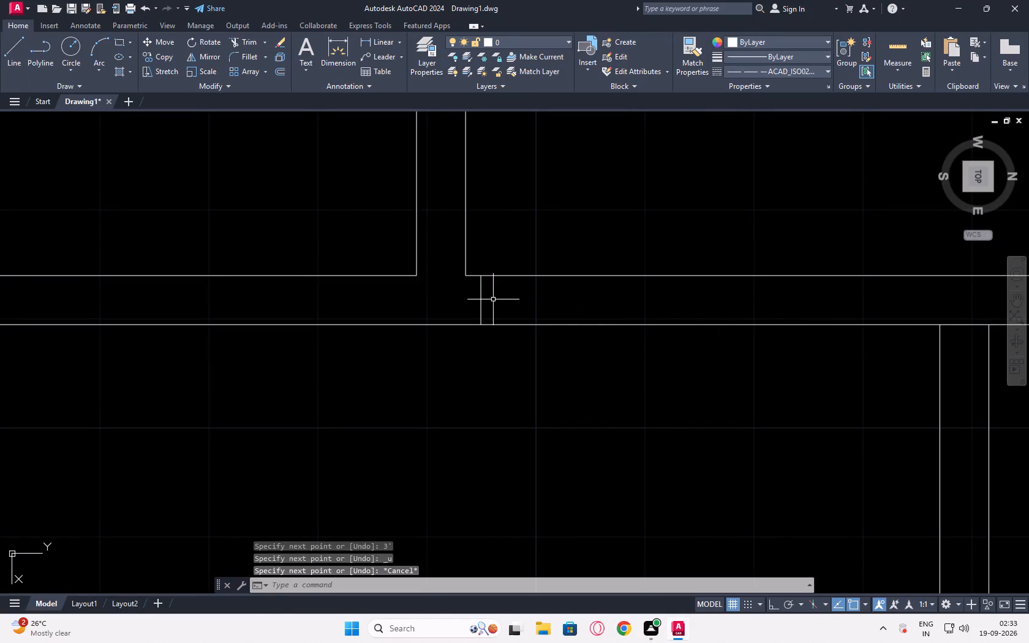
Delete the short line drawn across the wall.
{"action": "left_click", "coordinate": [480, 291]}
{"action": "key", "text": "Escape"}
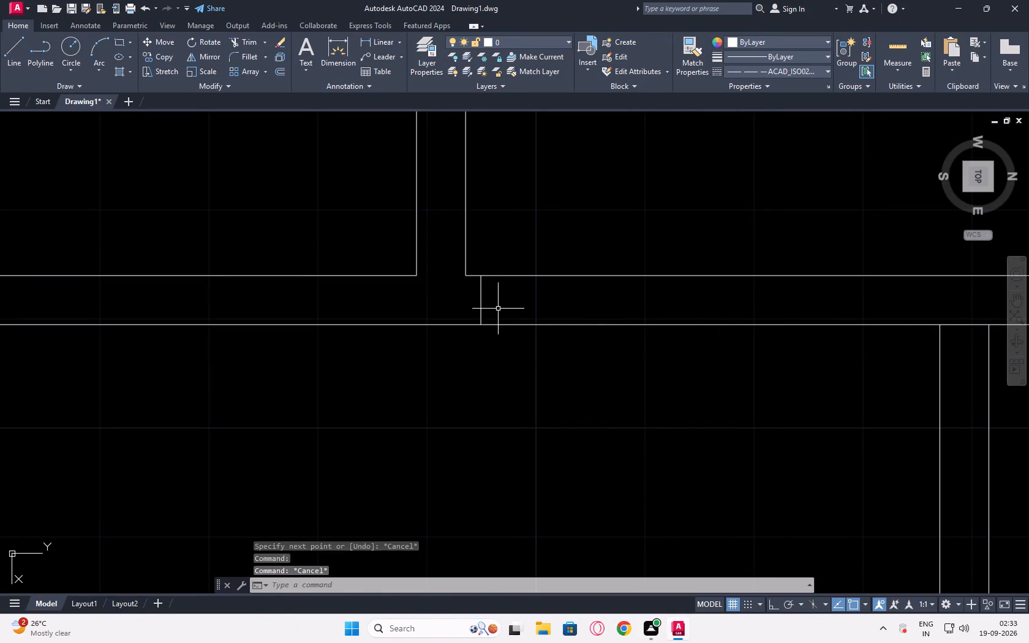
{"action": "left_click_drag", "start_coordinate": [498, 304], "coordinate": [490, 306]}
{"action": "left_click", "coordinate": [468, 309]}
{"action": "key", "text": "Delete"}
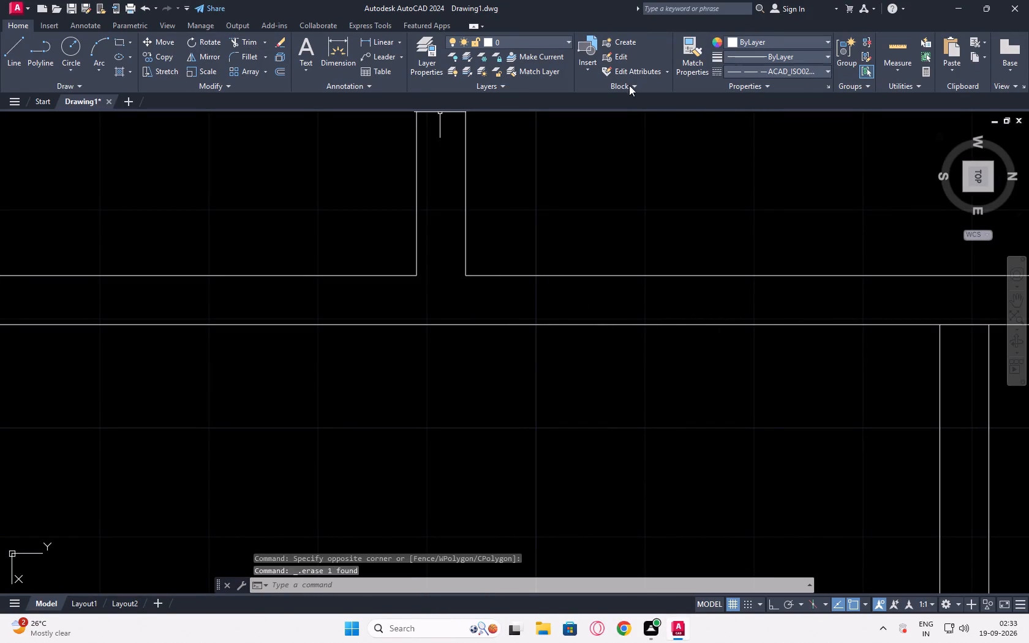
Draw a narrow rectangle across the full thickness of the north-western room's east wall, just north of the partition corner, as a door jamb.
{"action": "left_click", "coordinate": [115, 43]}
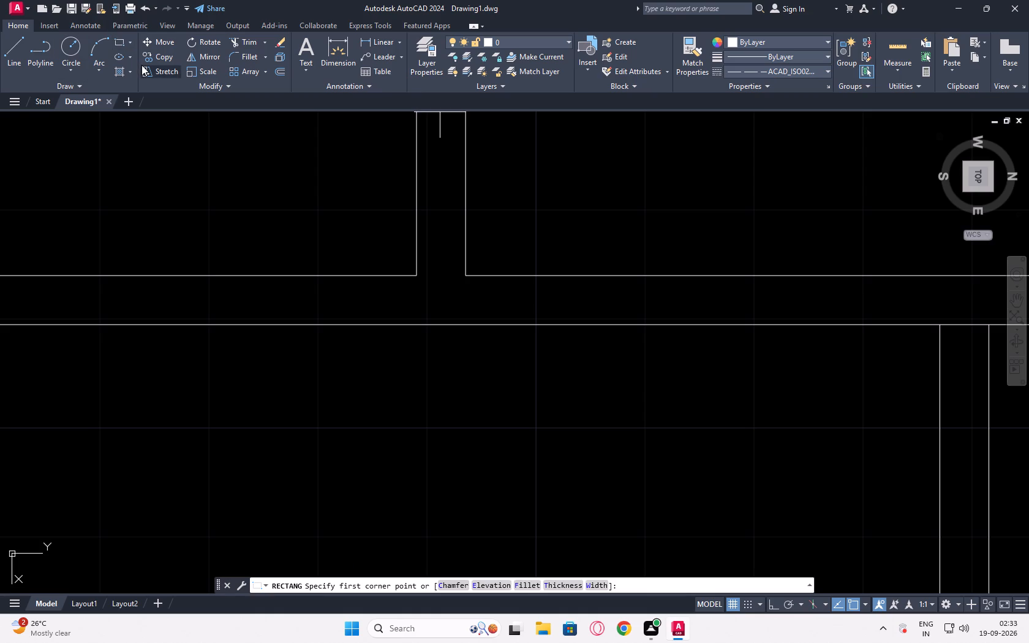
{"action": "left_click", "coordinate": [481, 276]}
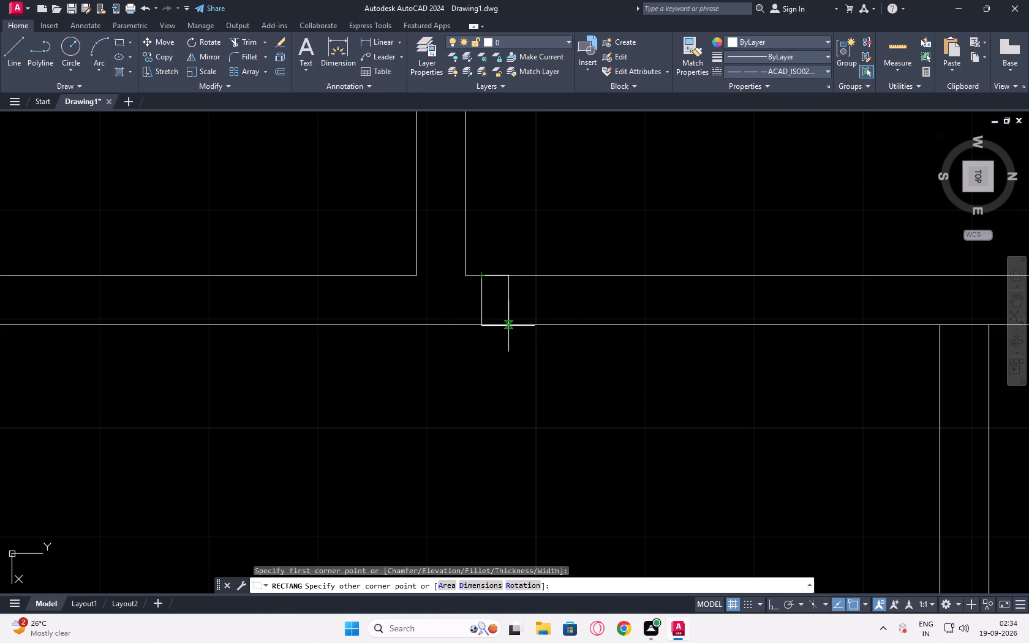
{"action": "left_click", "coordinate": [510, 324]}
{"action": "key", "text": "Escape"}
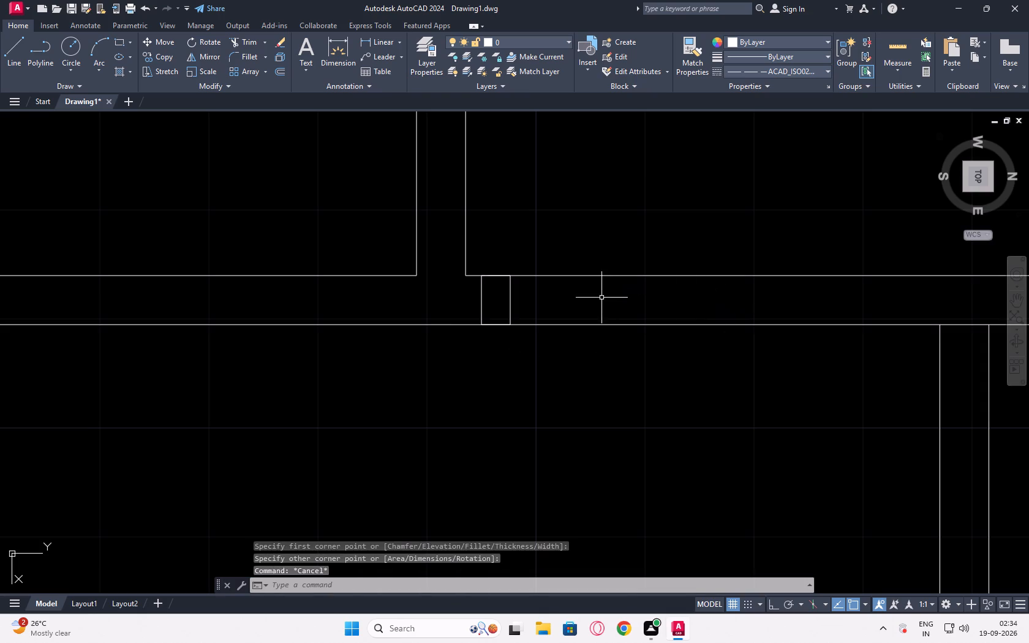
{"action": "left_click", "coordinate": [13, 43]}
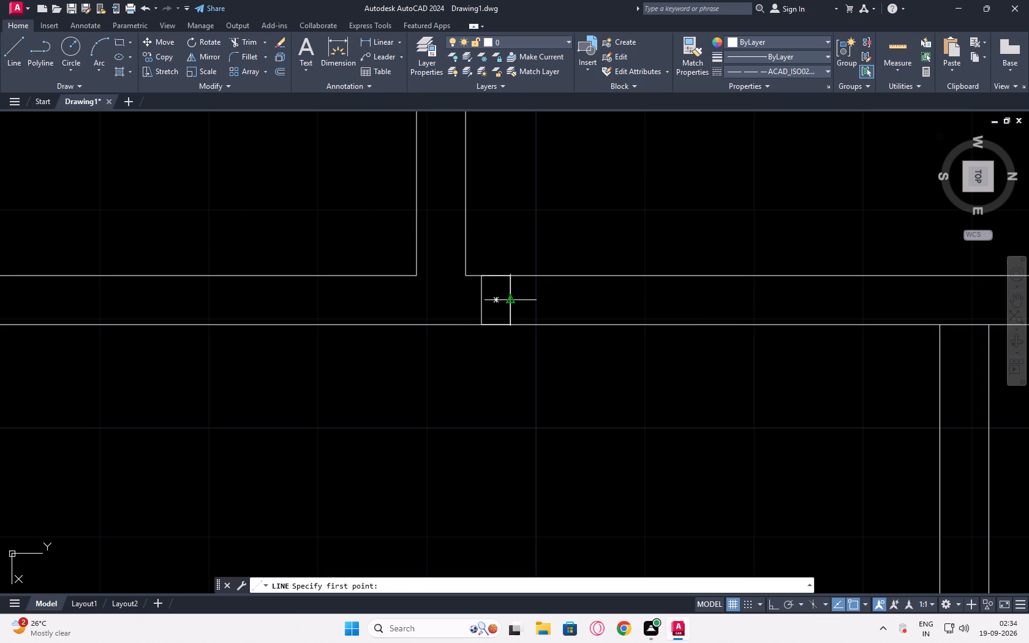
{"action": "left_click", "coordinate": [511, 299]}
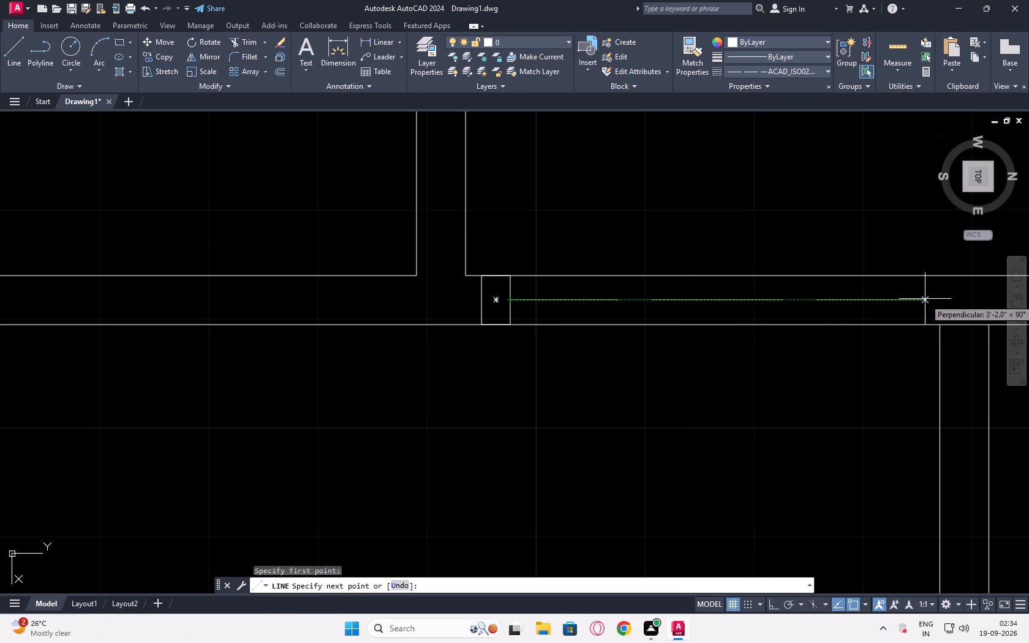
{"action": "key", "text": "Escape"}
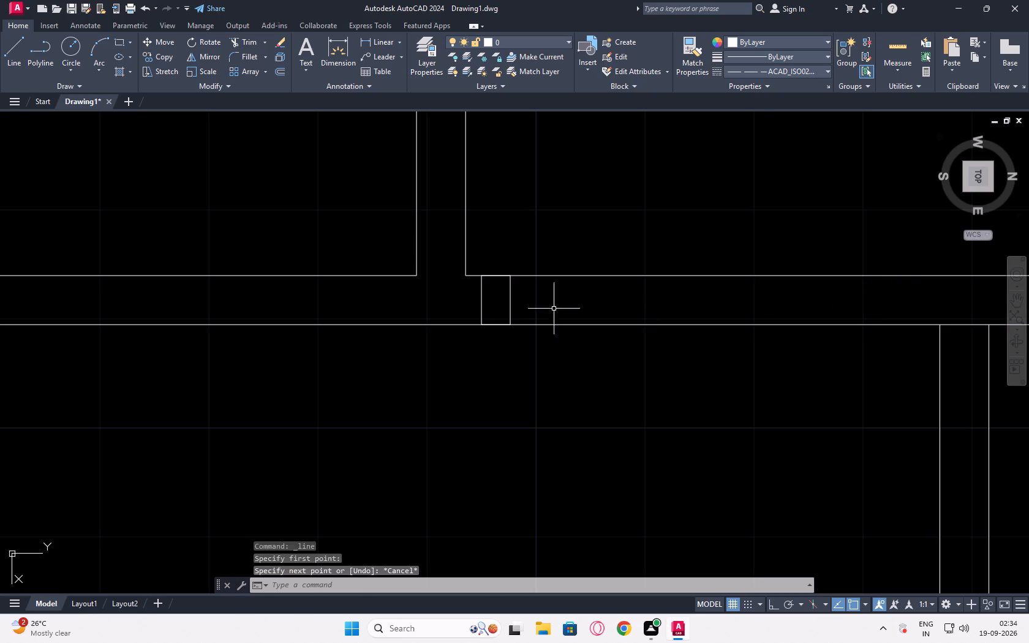
Copy the jamb rectangle north along the same wall, placing it just before the perpendicular wall that meets it from the east.
{"action": "left_click", "coordinate": [521, 306]}
{"action": "left_click", "coordinate": [459, 304]}
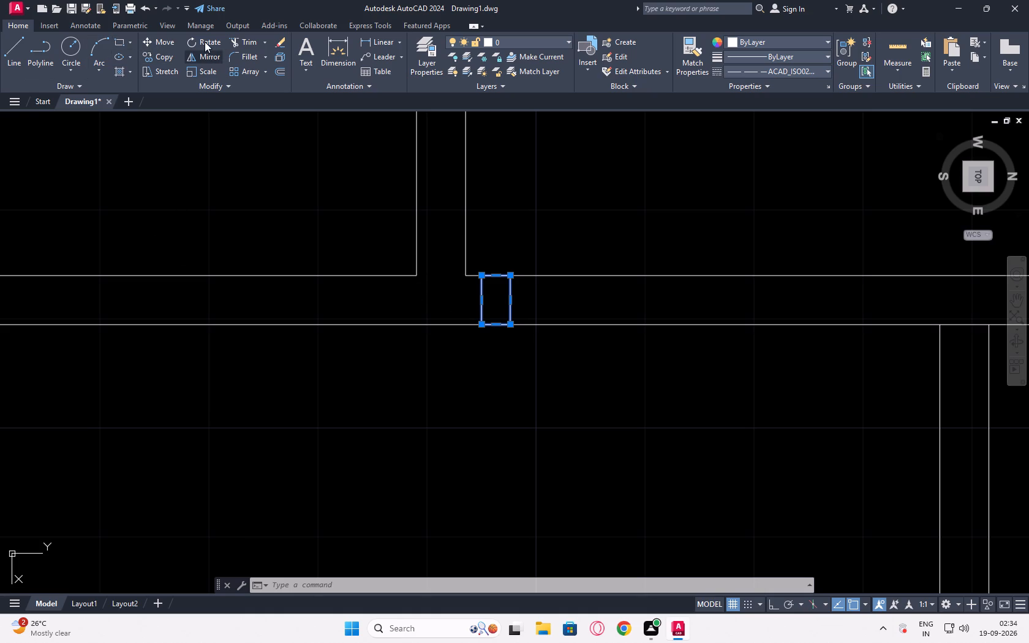
{"action": "left_click", "coordinate": [162, 58]}
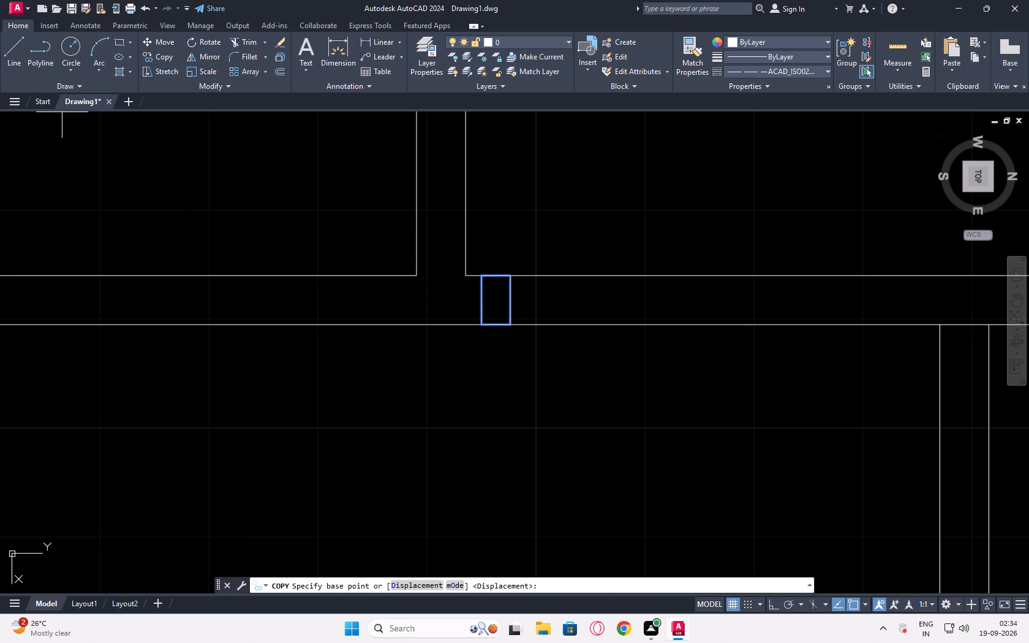
{"action": "left_click", "coordinate": [478, 274]}
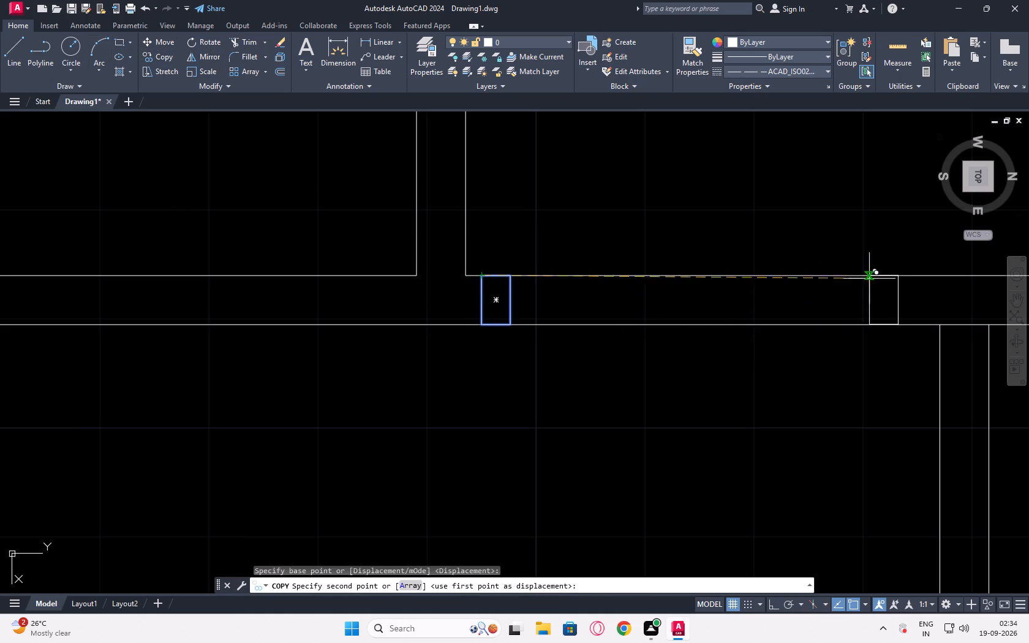
{"action": "middle_click", "coordinate": [821, 276]}
{"action": "middle_click_drag", "start_coordinate": [819, 278], "coordinate": [526, 292]}
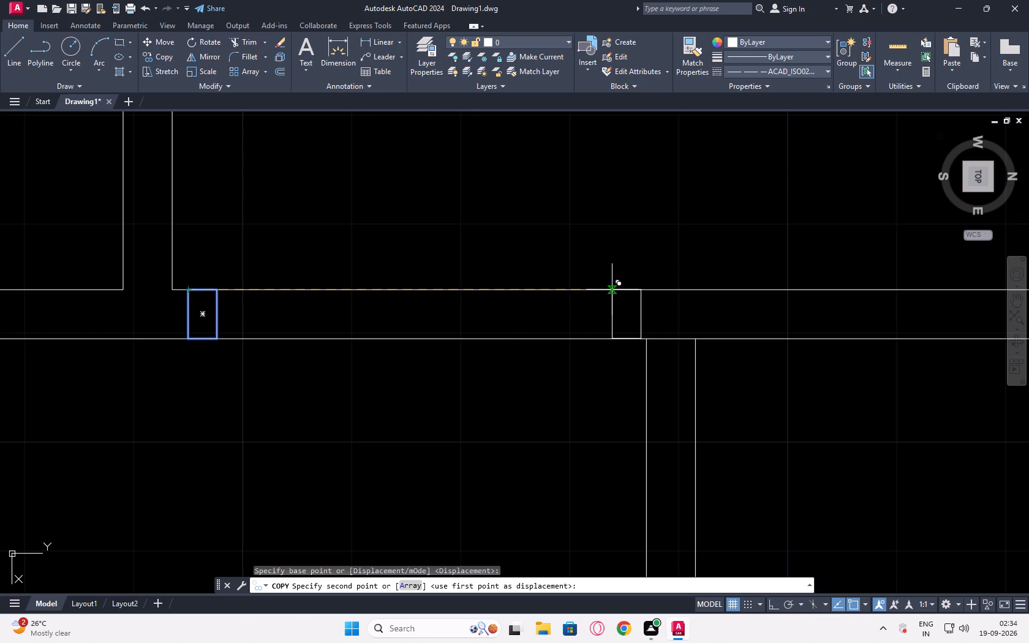
{"action": "left_click", "coordinate": [616, 288]}
{"action": "key", "text": "Escape"}
{"action": "scroll", "coordinate": [363, 296], "scroll_direction": "down", "scroll_amount": 2}
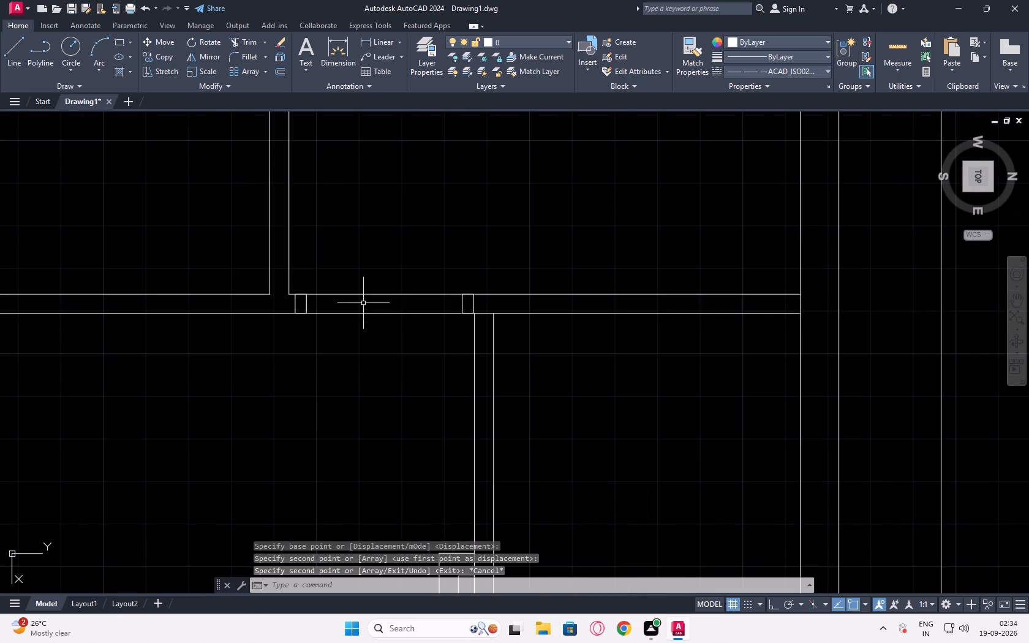
{"action": "key", "text": "Escape"}
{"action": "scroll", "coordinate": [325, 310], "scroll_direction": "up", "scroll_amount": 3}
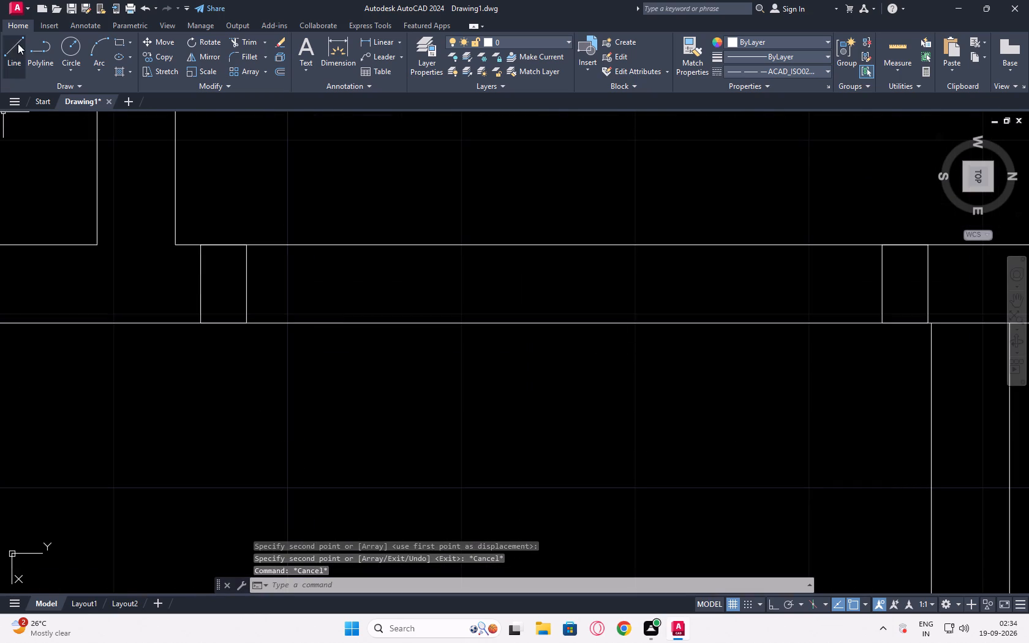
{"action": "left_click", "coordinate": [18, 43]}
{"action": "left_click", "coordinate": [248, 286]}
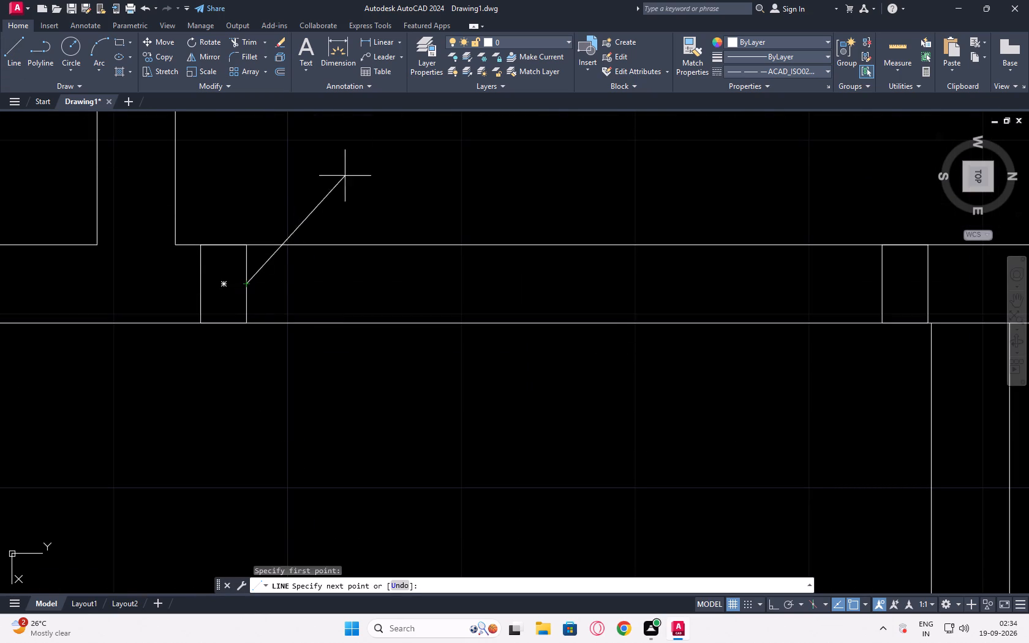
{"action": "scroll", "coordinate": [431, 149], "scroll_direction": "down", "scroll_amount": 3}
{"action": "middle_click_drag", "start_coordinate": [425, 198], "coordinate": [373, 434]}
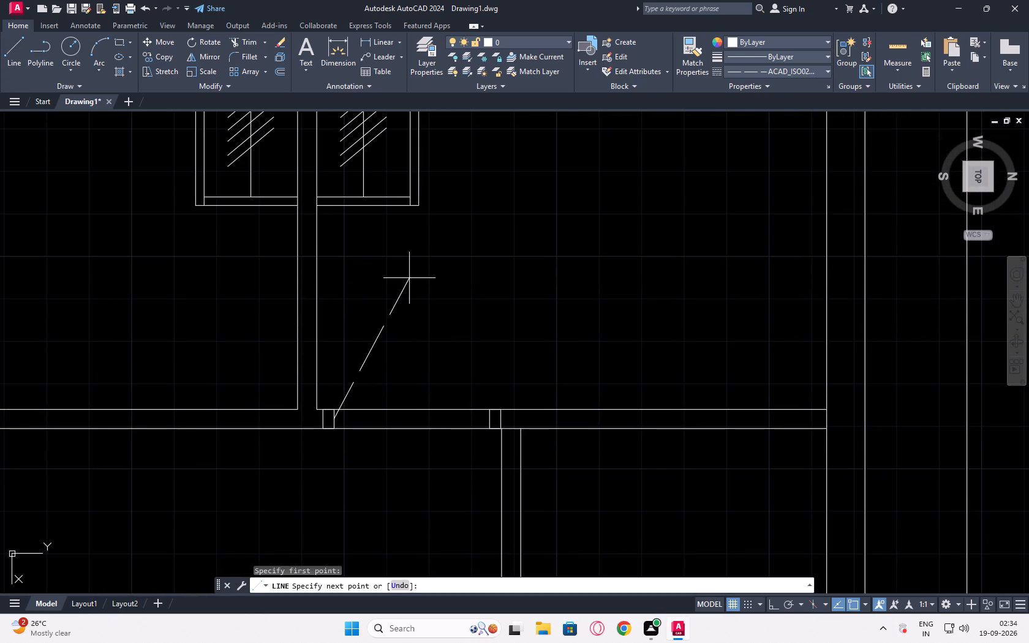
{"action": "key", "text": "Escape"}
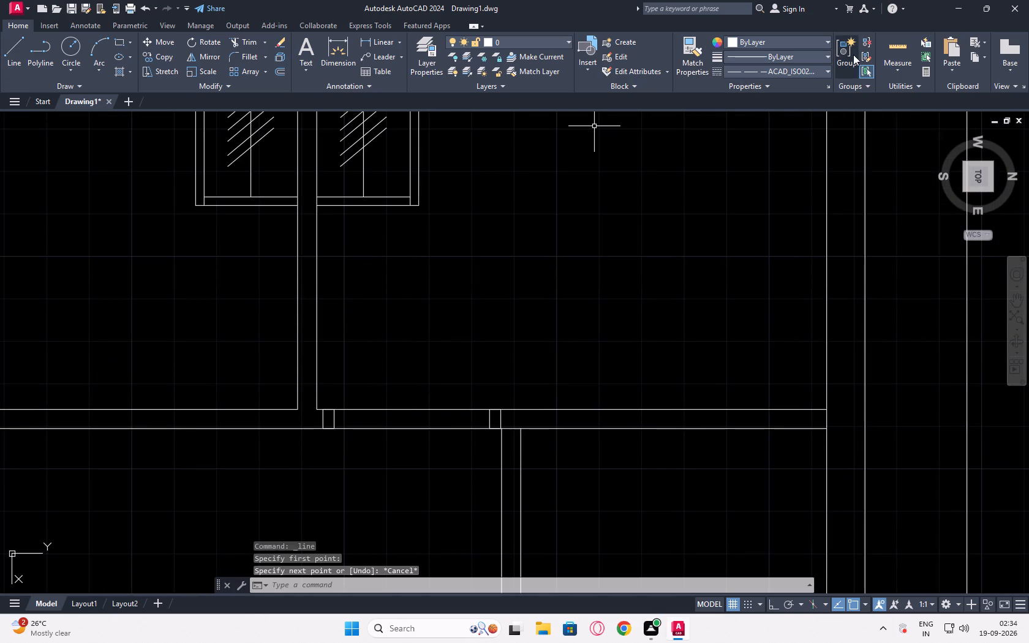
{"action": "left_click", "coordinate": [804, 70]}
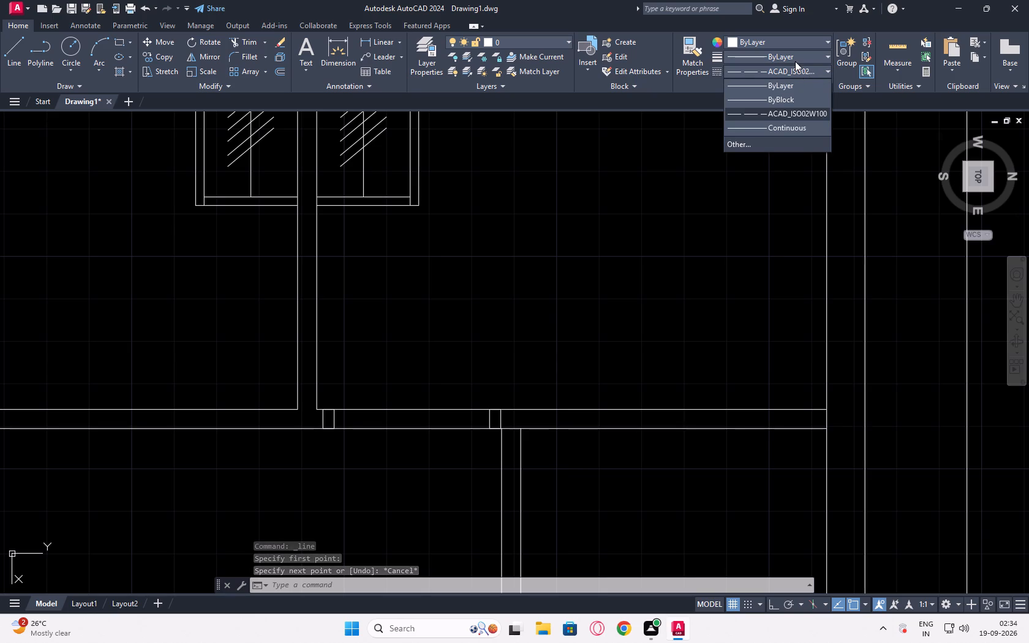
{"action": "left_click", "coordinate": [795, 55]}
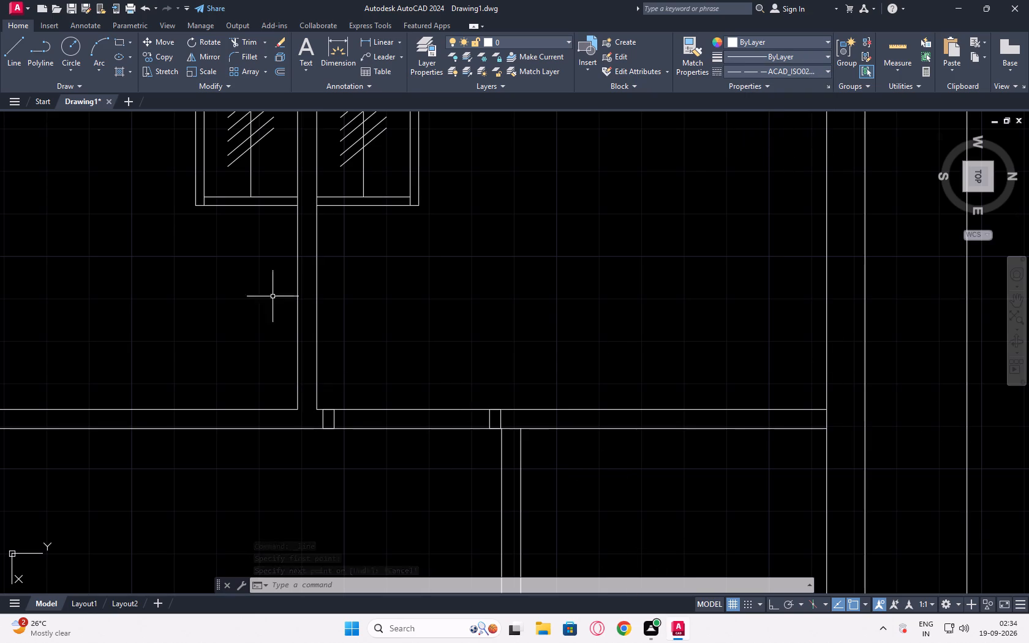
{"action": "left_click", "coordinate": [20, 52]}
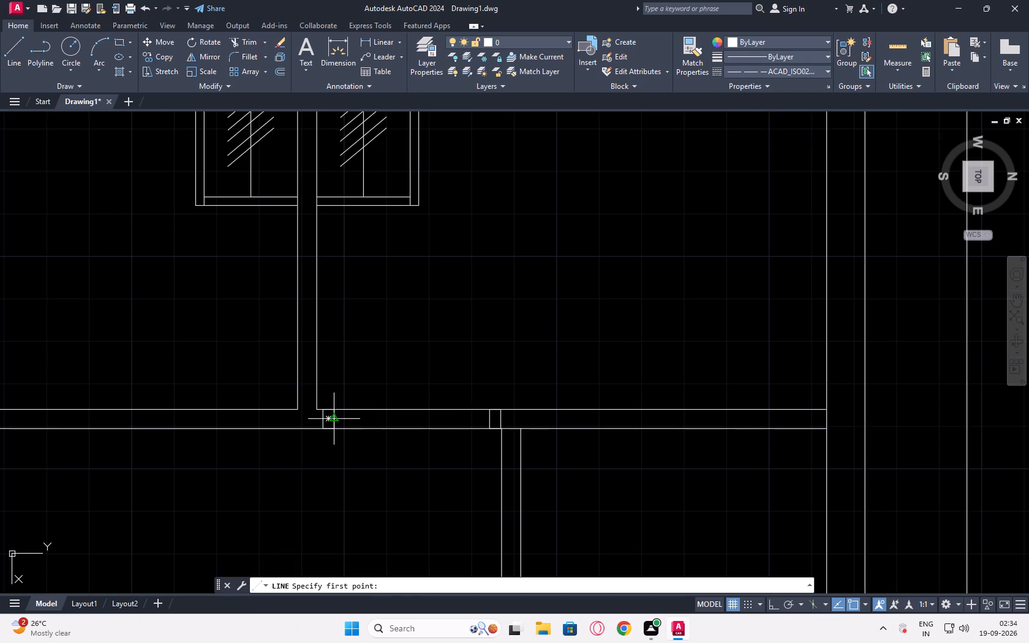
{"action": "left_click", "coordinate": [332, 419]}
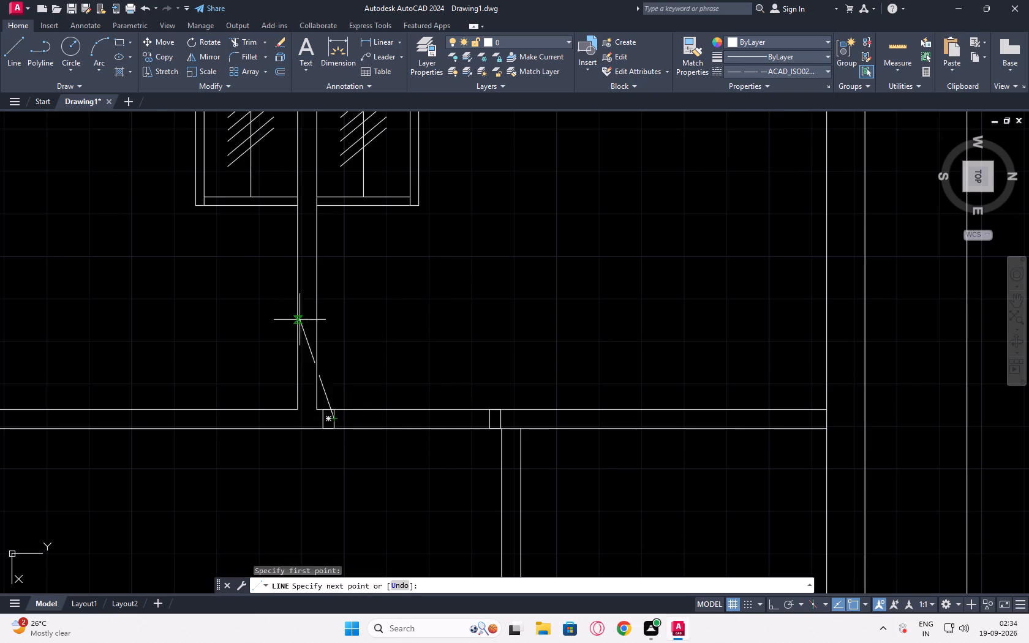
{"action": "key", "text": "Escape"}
Set the current linetype to ByLayer.
{"action": "left_click", "coordinate": [813, 70]}
{"action": "left_click", "coordinate": [796, 91]}
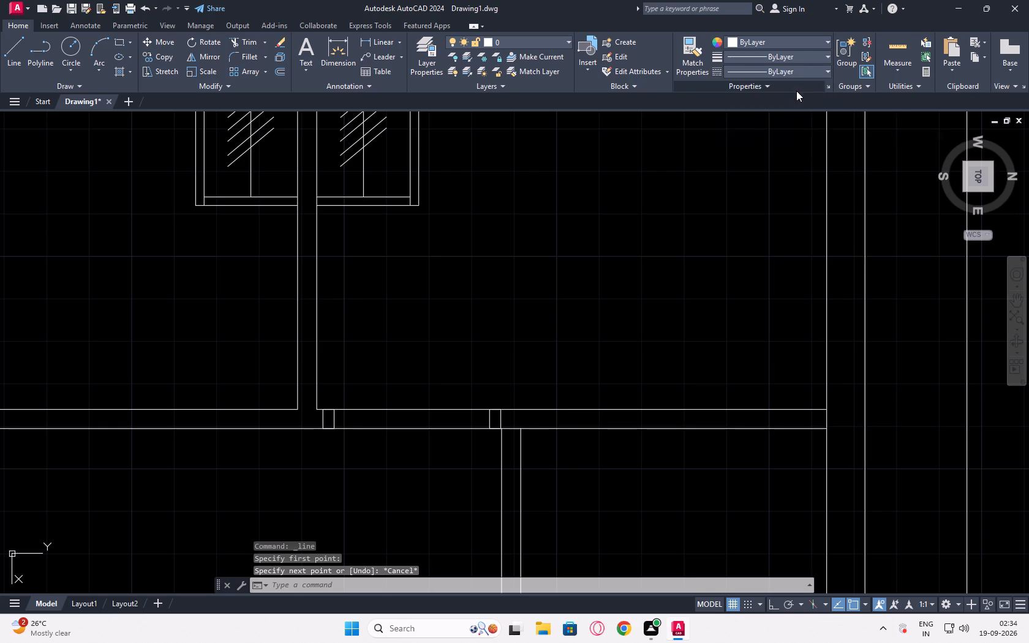
Draw a 3' door leaf line from the midpoint of the southern jamb's inner face, angled north-west into the north-western room.
{"action": "left_click", "coordinate": [33, 61]}
{"action": "left_click", "coordinate": [16, 51]}
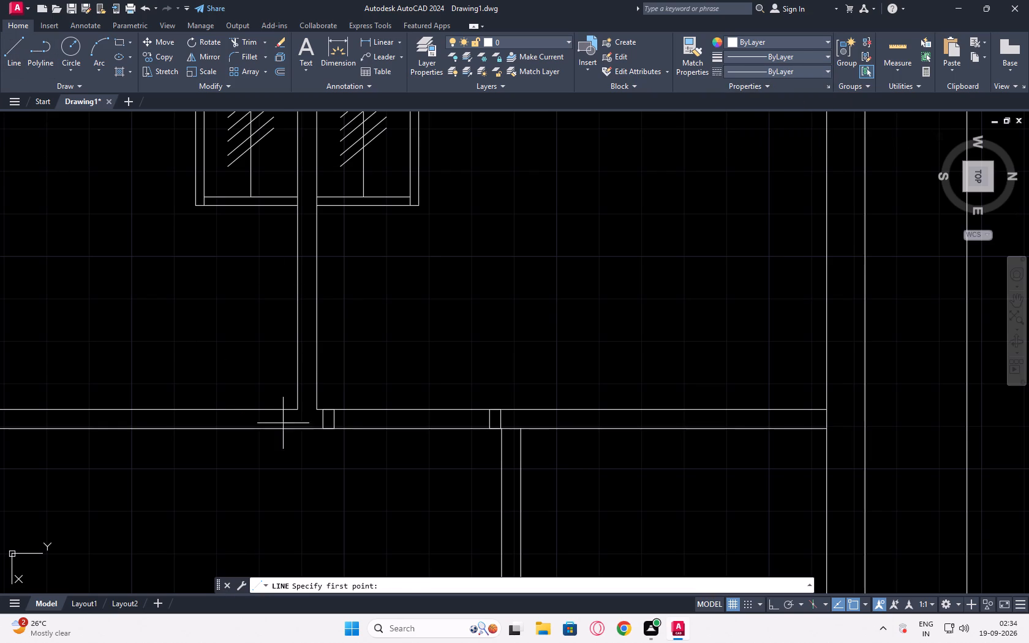
{"action": "left_click", "coordinate": [336, 416]}
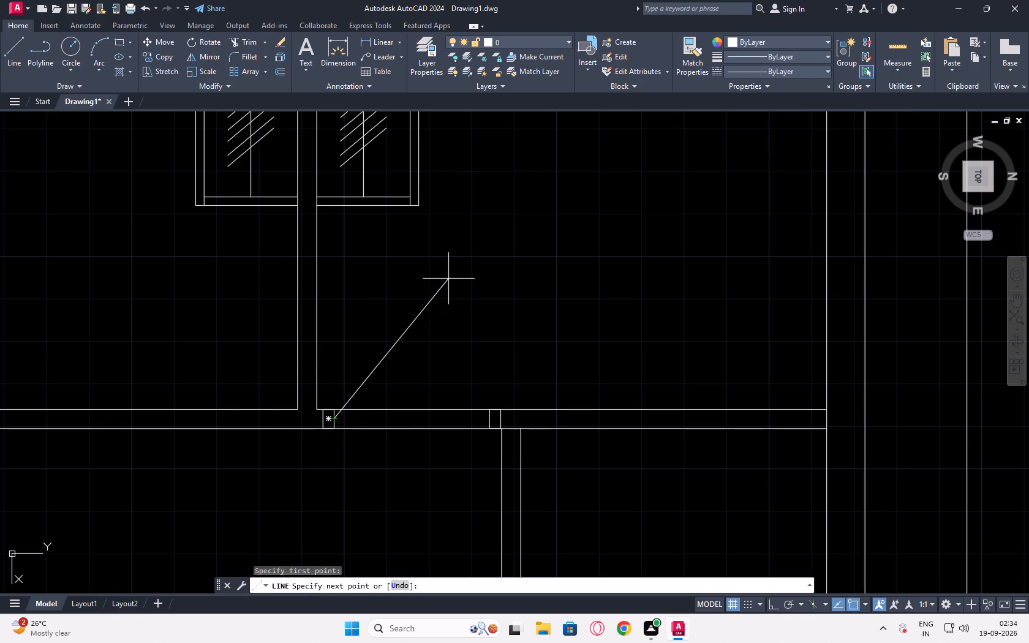
{"action": "type", "text": "3'"}
{"action": "key", "text": "Return"}
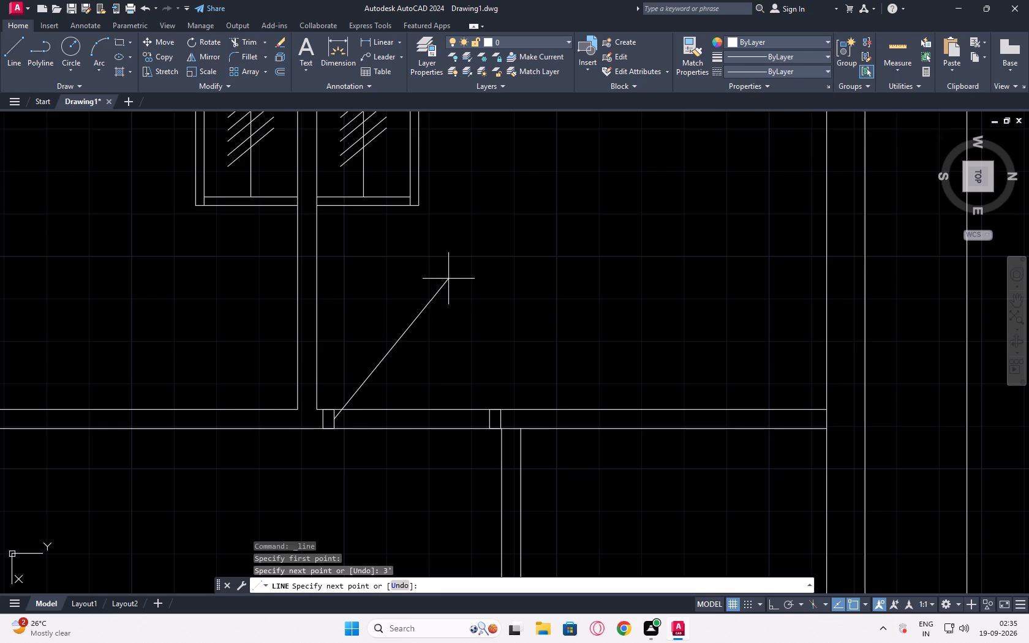
{"action": "key", "text": "Escape"}
{"action": "key", "text": "Escape"}
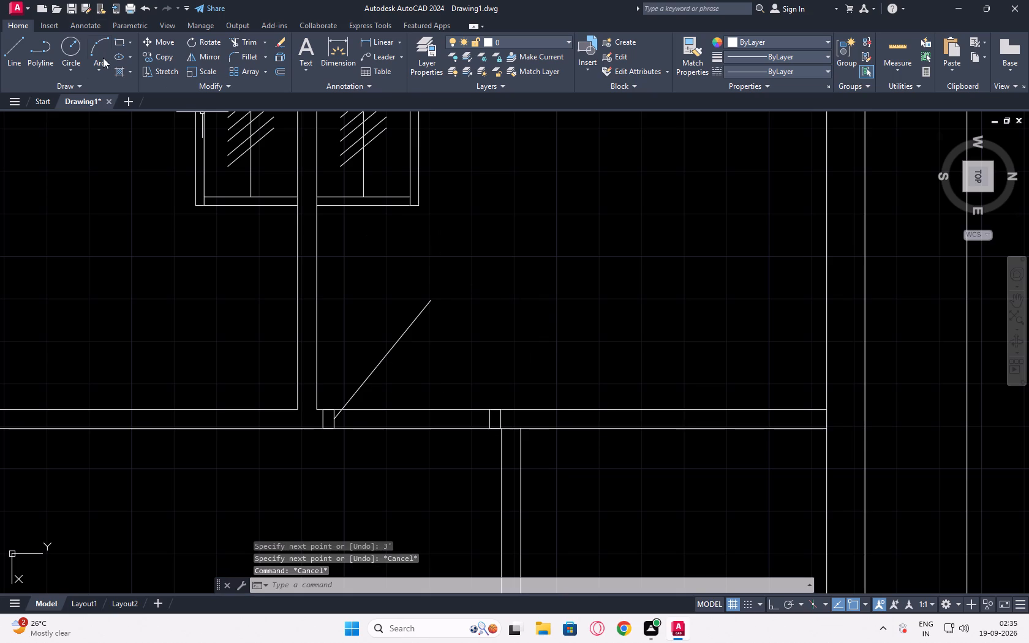
Draw the door swing as a Start, End, Direction arc from the leaf's free end to the northern jamb's inner-face midpoint.
{"action": "left_click", "coordinate": [89, 63]}
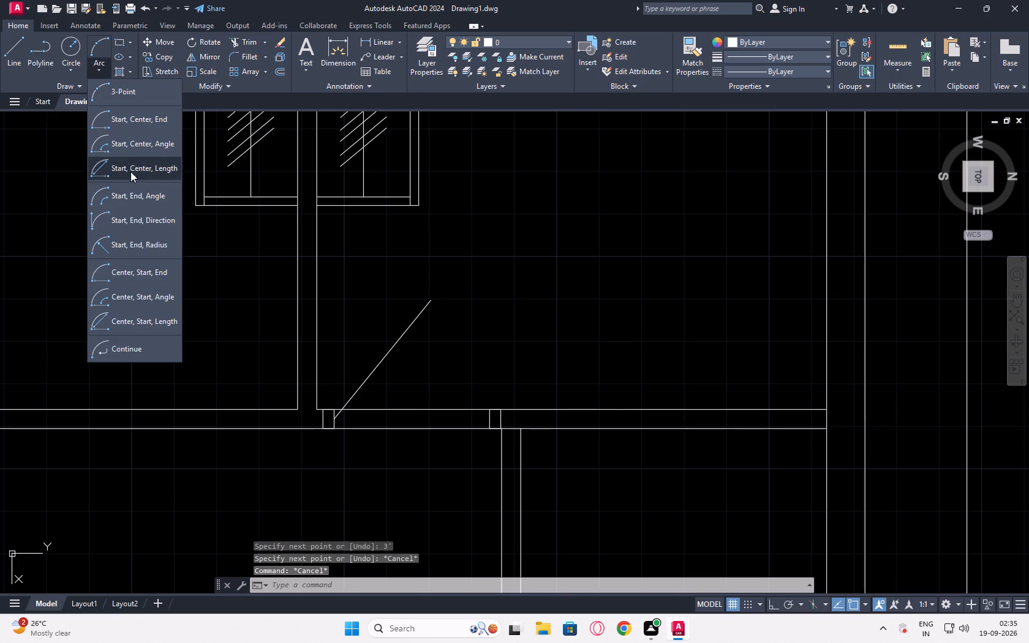
{"action": "left_click", "coordinate": [137, 218]}
{"action": "left_click", "coordinate": [435, 303]}
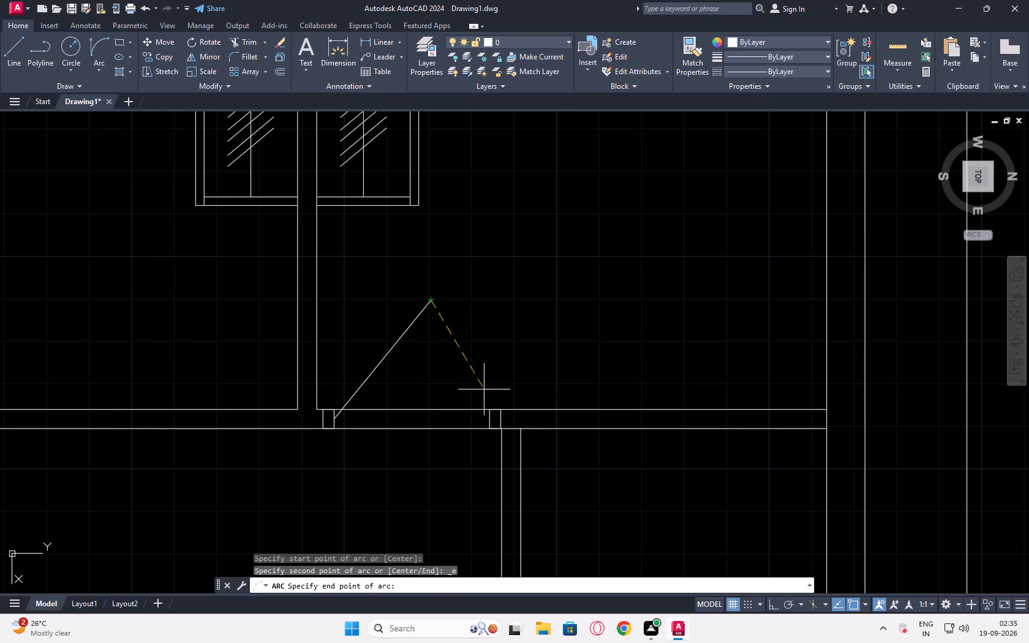
{"action": "left_click", "coordinate": [488, 418]}
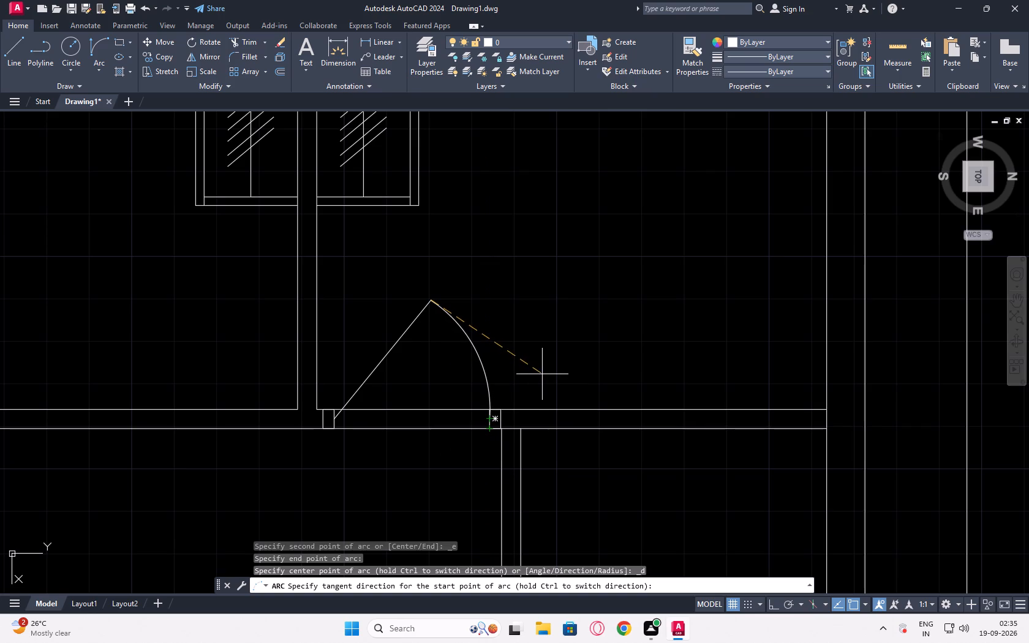
{"action": "left_click", "coordinate": [473, 331]}
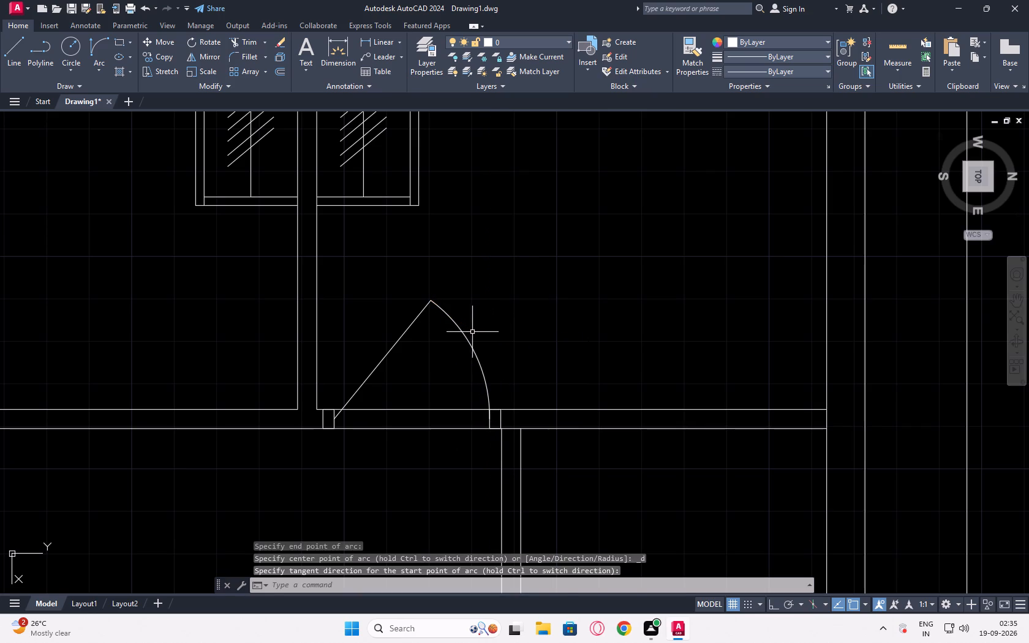
{"action": "key", "text": "Escape"}
Trim both wall lines between the two jambs, including the leftover stub beside the southern jamb, to clear the door opening.
{"action": "left_click", "coordinate": [247, 45]}
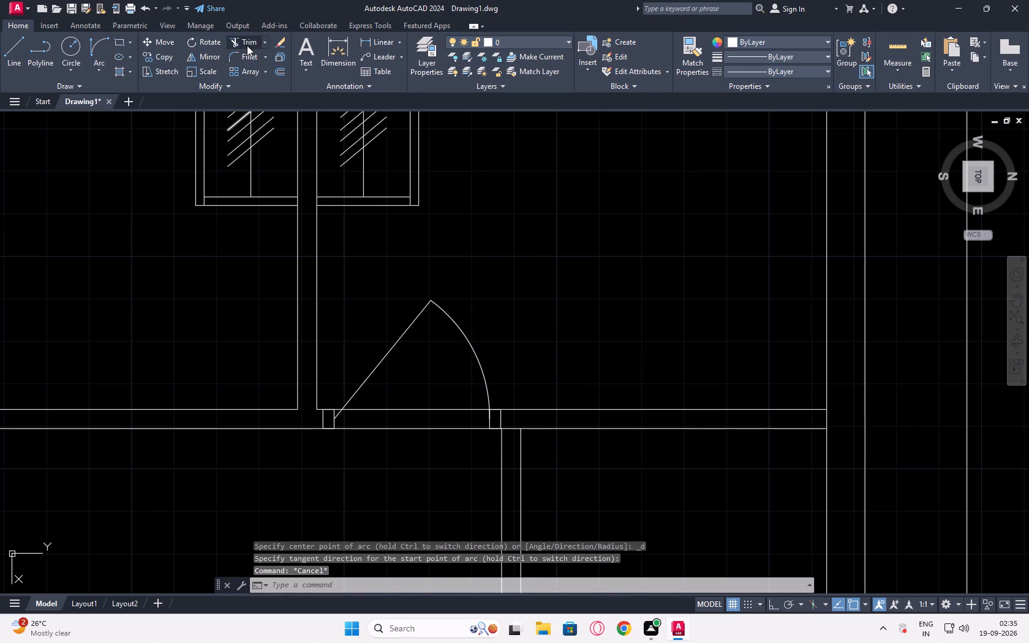
{"action": "left_click_drag", "start_coordinate": [447, 357], "coordinate": [436, 475]}
{"action": "scroll", "coordinate": [378, 448], "scroll_direction": "down", "scroll_amount": 2}
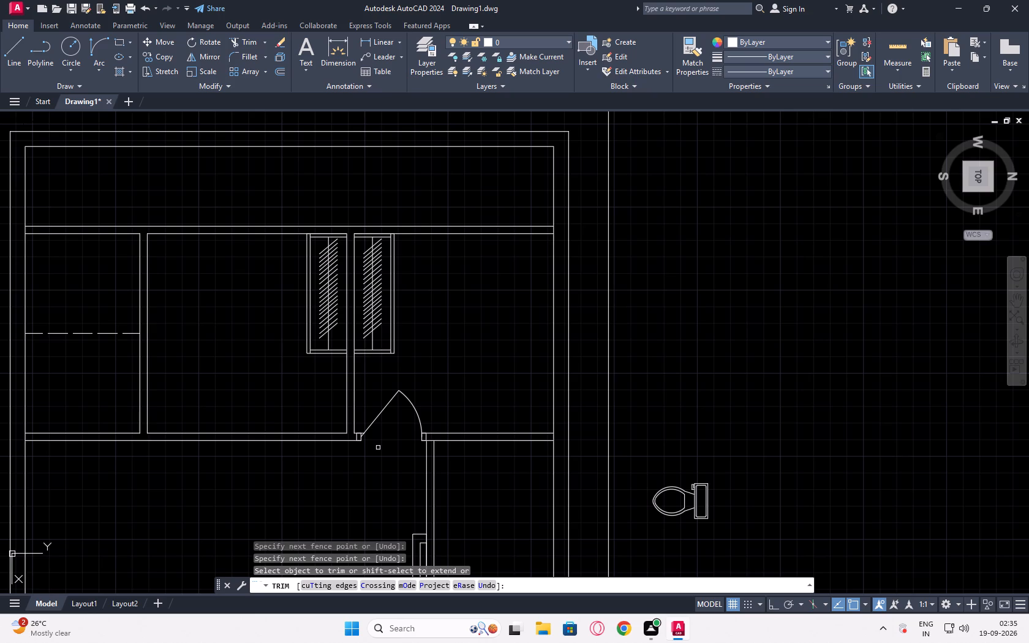
{"action": "scroll", "coordinate": [377, 467], "scroll_direction": "up", "scroll_amount": 4}
{"action": "key", "text": "Escape"}
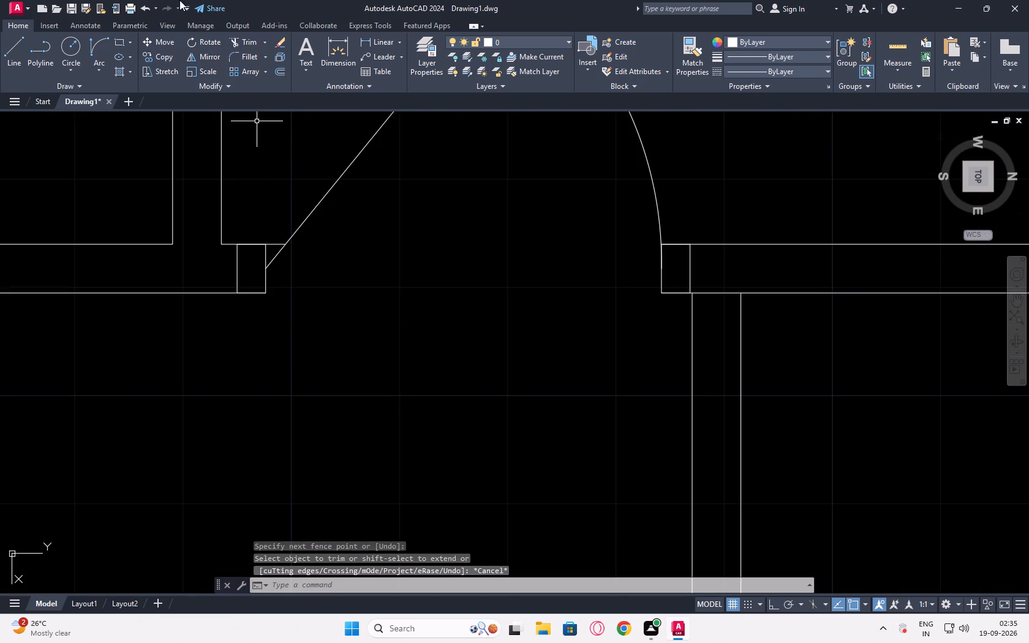
{"action": "left_click", "coordinate": [255, 36]}
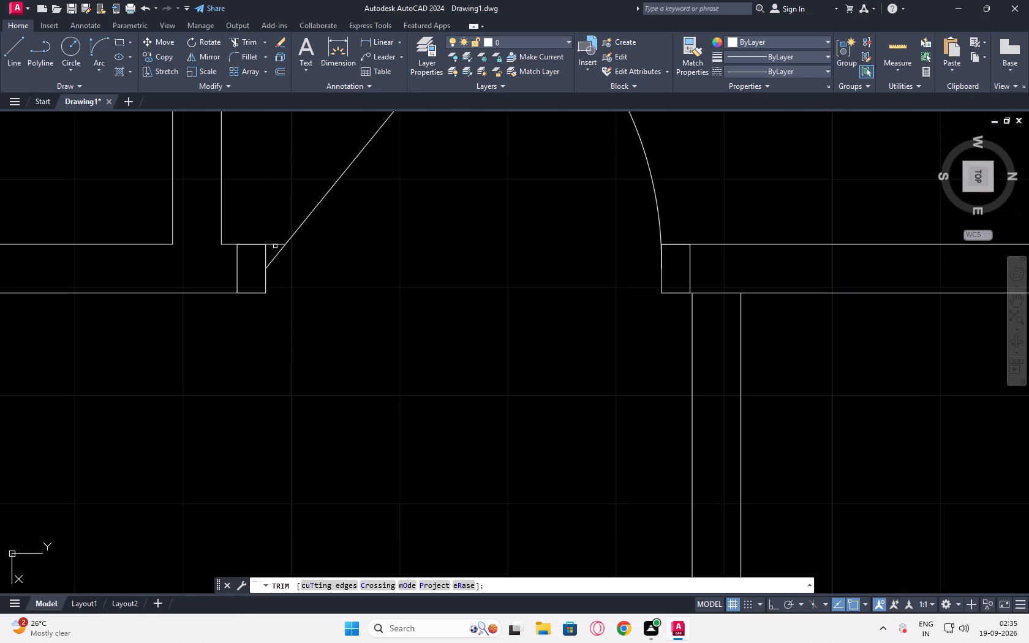
{"action": "left_click", "coordinate": [273, 243]}
{"action": "scroll", "coordinate": [396, 269], "scroll_direction": "down", "scroll_amount": 3}
{"action": "key", "text": "Escape"}
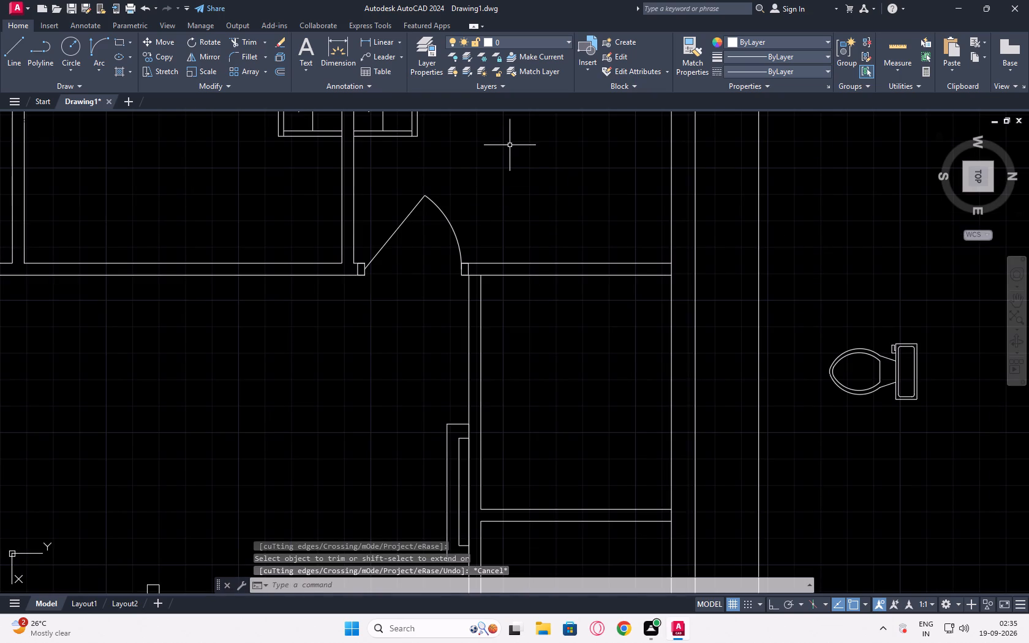
Copy the door leaf, swing arc and both jambs south along the wall to the adjacent room's south-eastern inner corner.
{"action": "left_click_drag", "start_coordinate": [510, 145], "coordinate": [498, 154]}
{"action": "left_click", "coordinate": [402, 243]}
{"action": "scroll", "coordinate": [444, 268], "scroll_direction": "up", "scroll_amount": 3}
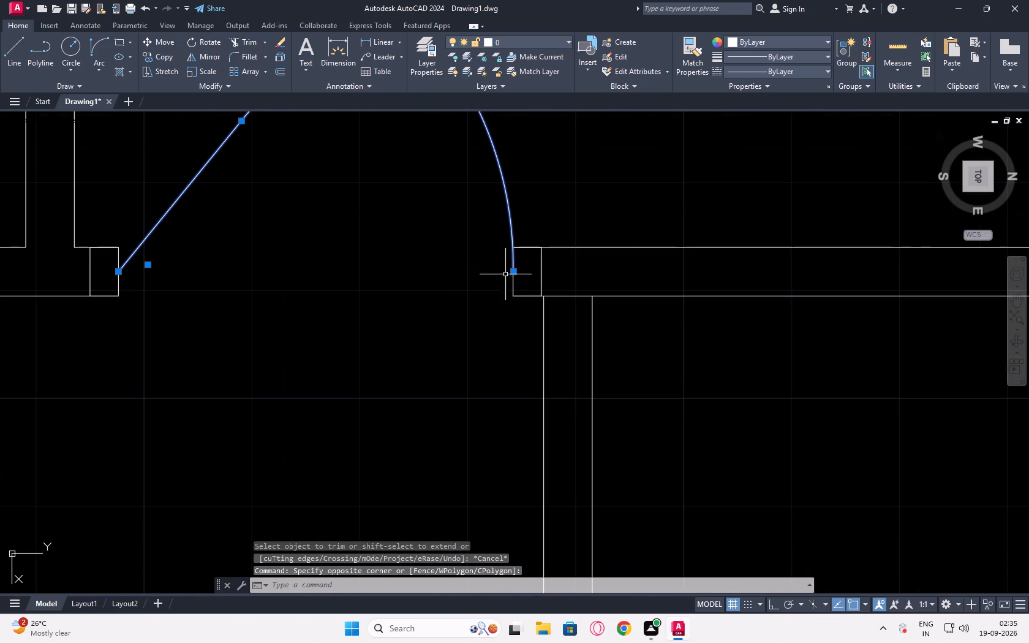
{"action": "left_click_drag", "start_coordinate": [547, 268], "coordinate": [540, 270]}
{"action": "left_click", "coordinate": [500, 285]}
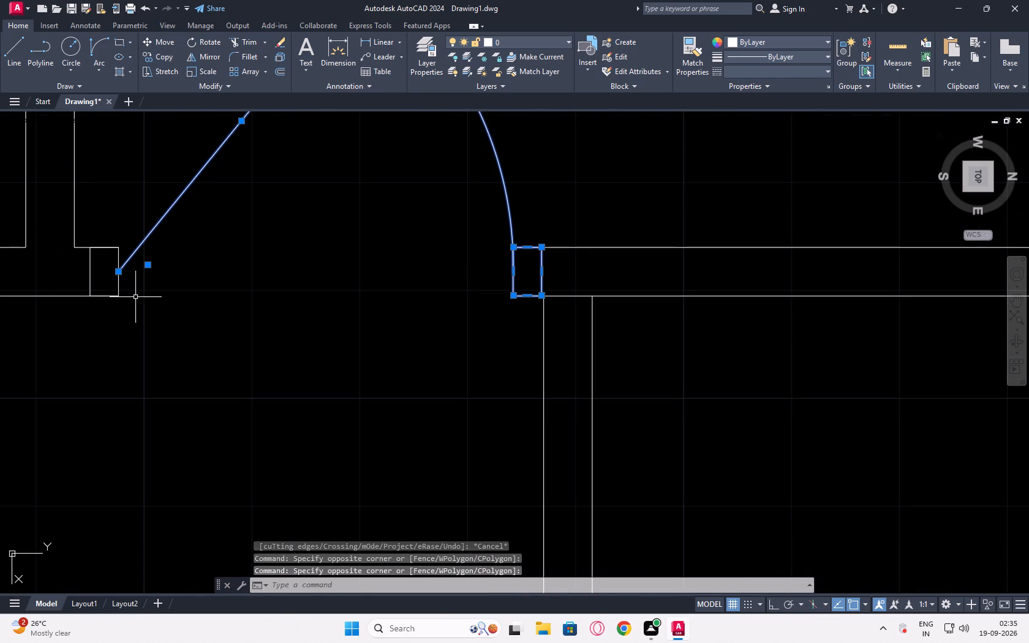
{"action": "left_click", "coordinate": [134, 282]}
{"action": "left_click", "coordinate": [48, 273]}
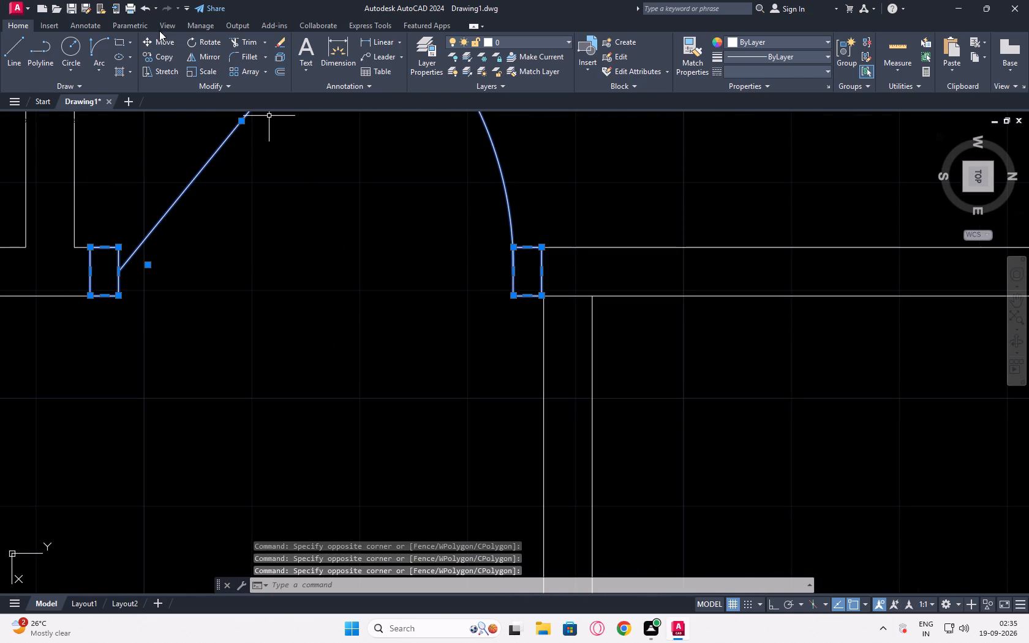
{"action": "left_click", "coordinate": [158, 58]}
{"action": "left_click", "coordinate": [88, 249]}
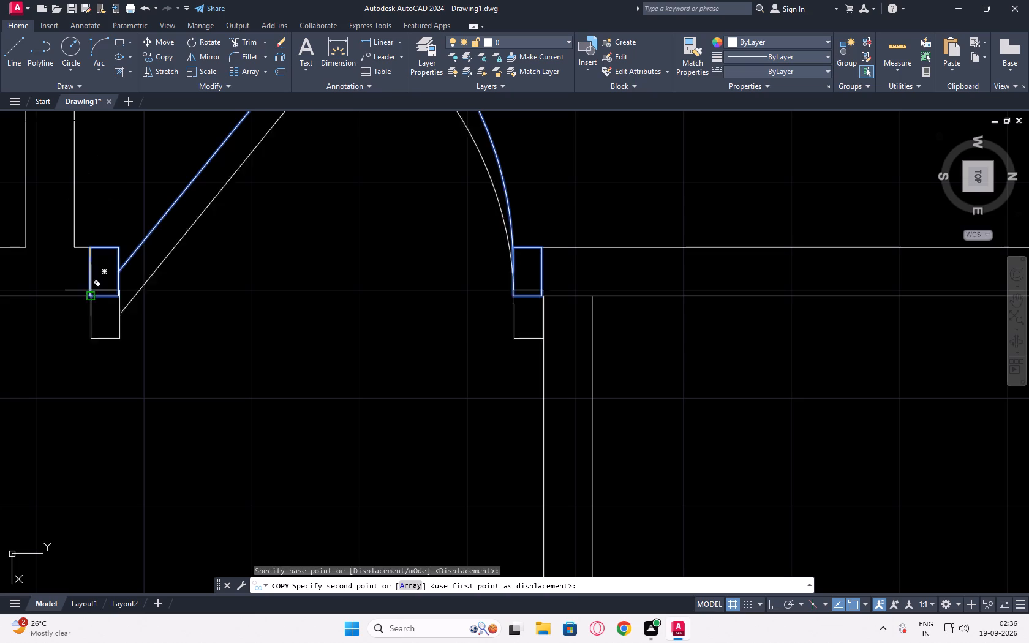
{"action": "scroll", "coordinate": [95, 329], "scroll_direction": "down", "scroll_amount": 4}
{"action": "middle_click_drag", "start_coordinate": [99, 332], "coordinate": [292, 251]}
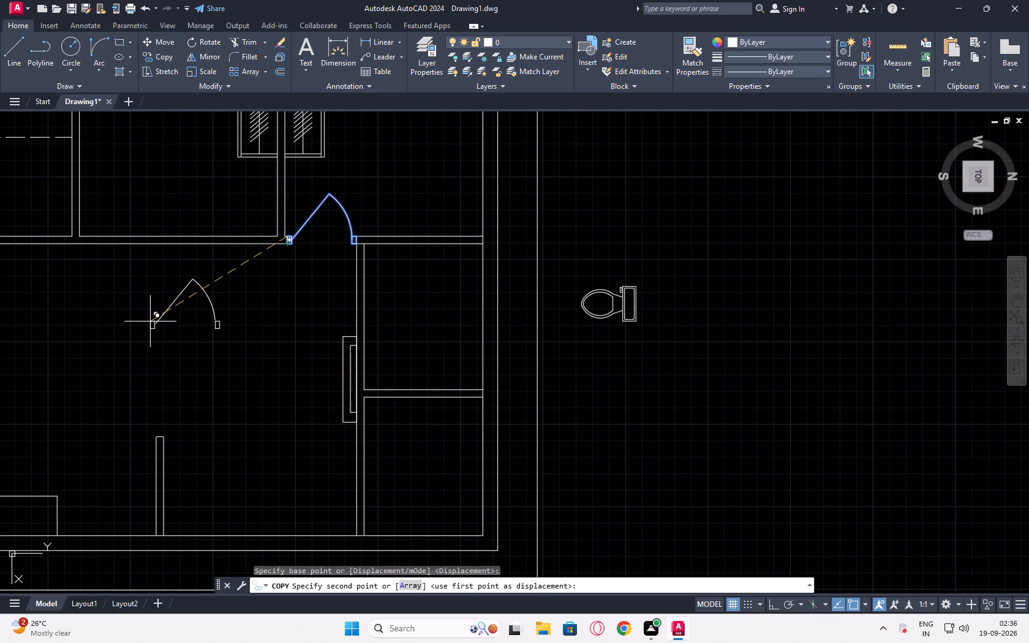
{"action": "scroll", "coordinate": [83, 231], "scroll_direction": "up", "scroll_amount": 1}
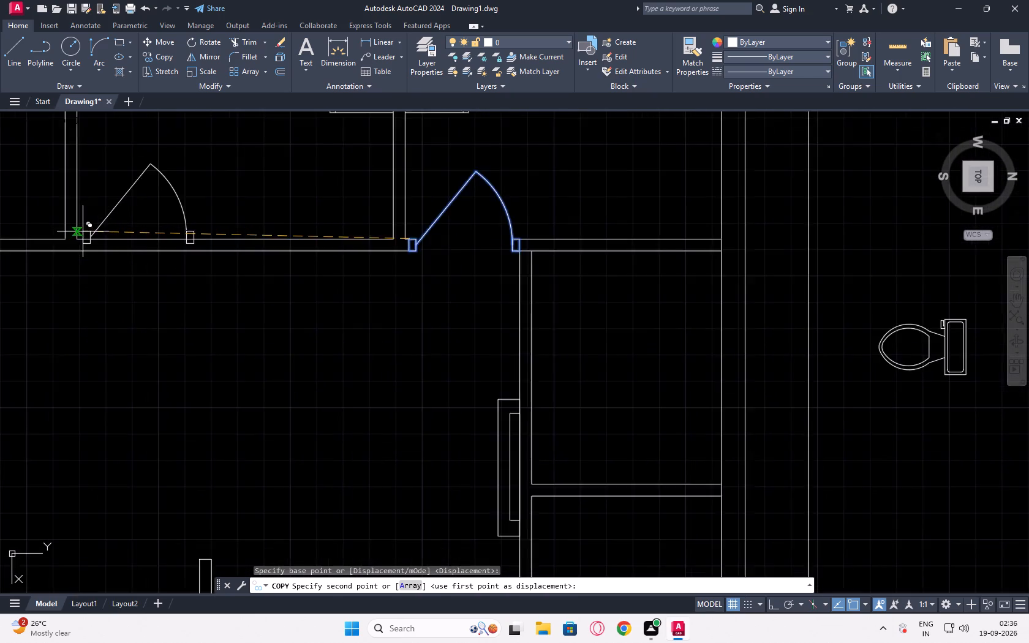
{"action": "scroll", "coordinate": [83, 231], "scroll_direction": "up", "scroll_amount": 2}
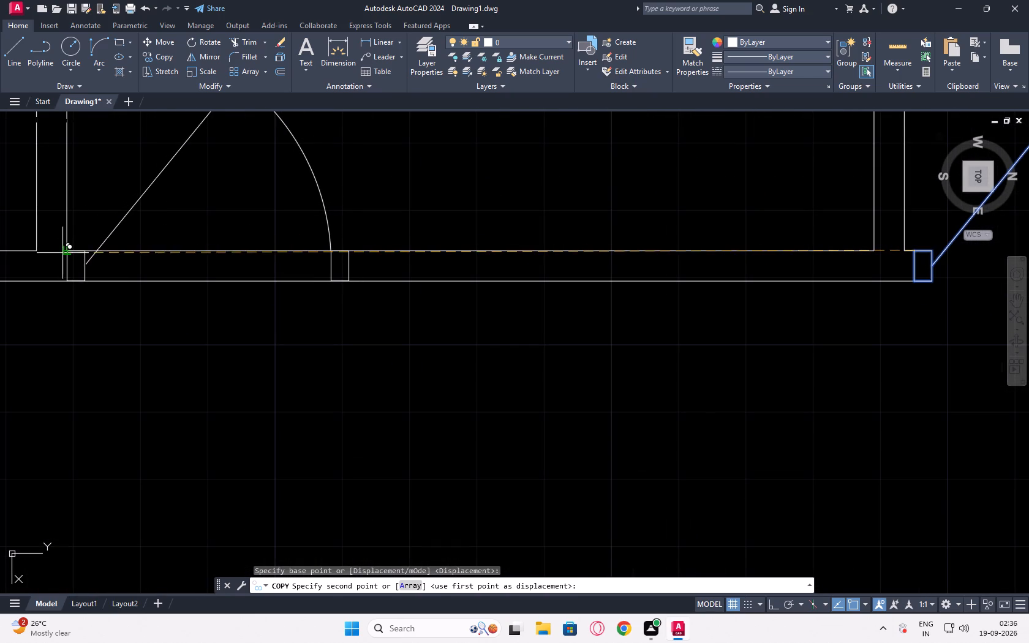
{"action": "left_click", "coordinate": [66, 251]}
{"action": "key", "text": "Escape"}
Move the copied door and its jambs off the wall into the open space east of the adjacent room.
{"action": "scroll", "coordinate": [176, 307], "scroll_direction": "down", "scroll_amount": 3}
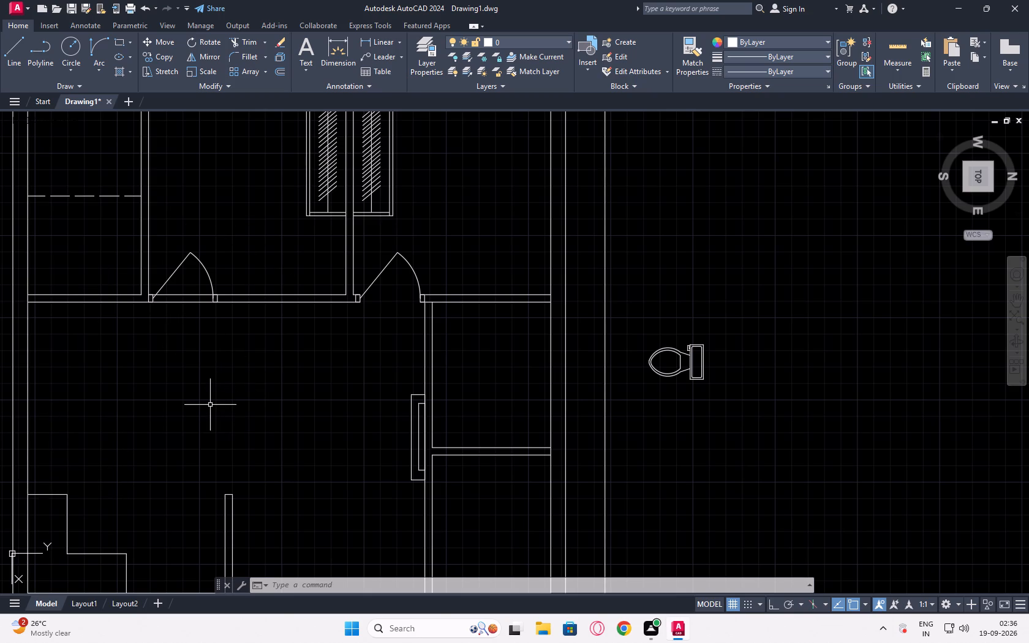
{"action": "left_click", "coordinate": [239, 252]}
{"action": "left_click", "coordinate": [156, 284]}
{"action": "scroll", "coordinate": [185, 310], "scroll_direction": "up", "scroll_amount": 3}
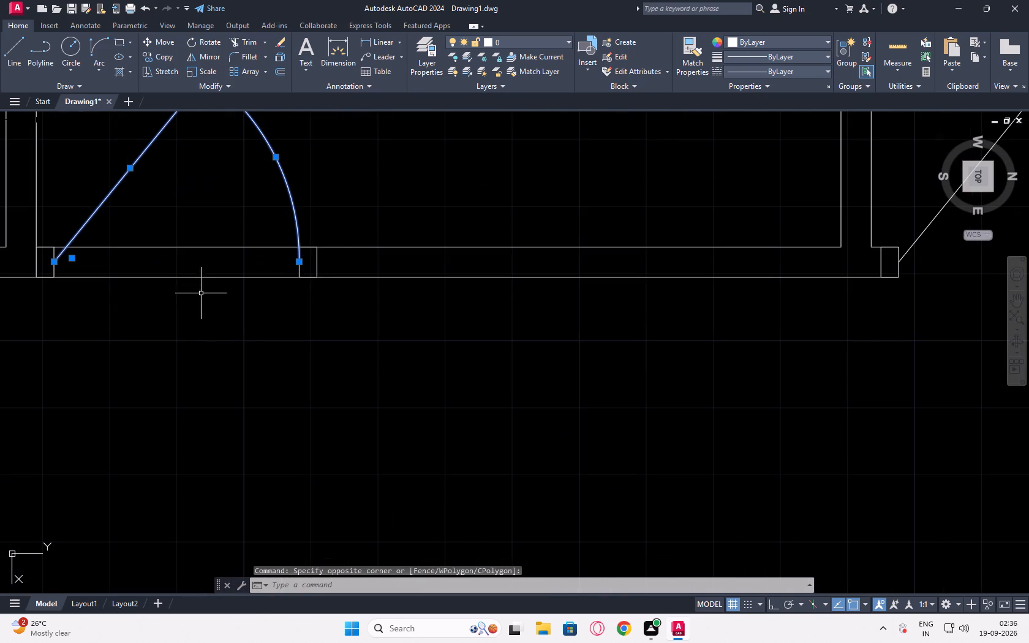
{"action": "left_click", "coordinate": [322, 255]}
{"action": "left_click", "coordinate": [17, 271]}
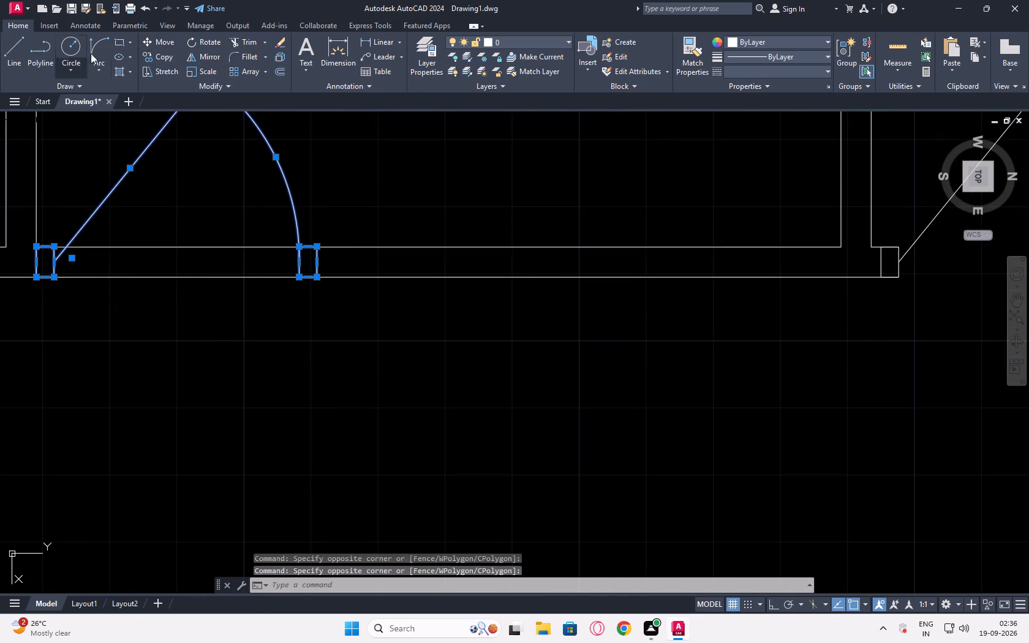
{"action": "left_click", "coordinate": [167, 42]}
{"action": "left_click", "coordinate": [38, 249]}
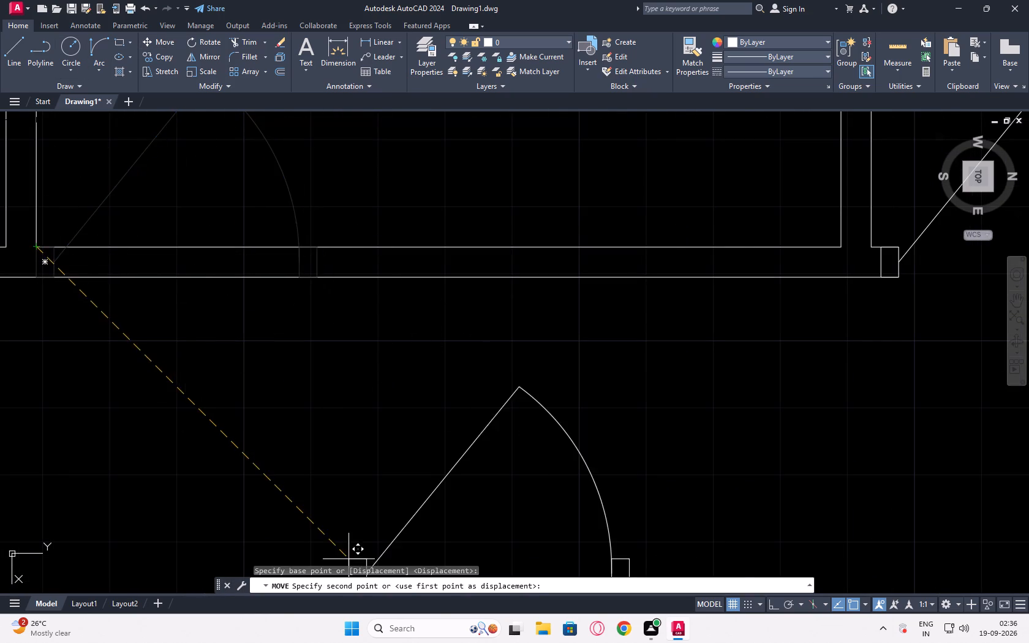
{"action": "scroll", "coordinate": [349, 559], "scroll_direction": "down", "scroll_amount": 2}
{"action": "middle_click_drag", "start_coordinate": [327, 505], "coordinate": [290, 345]}
{"action": "left_click", "coordinate": [233, 431]}
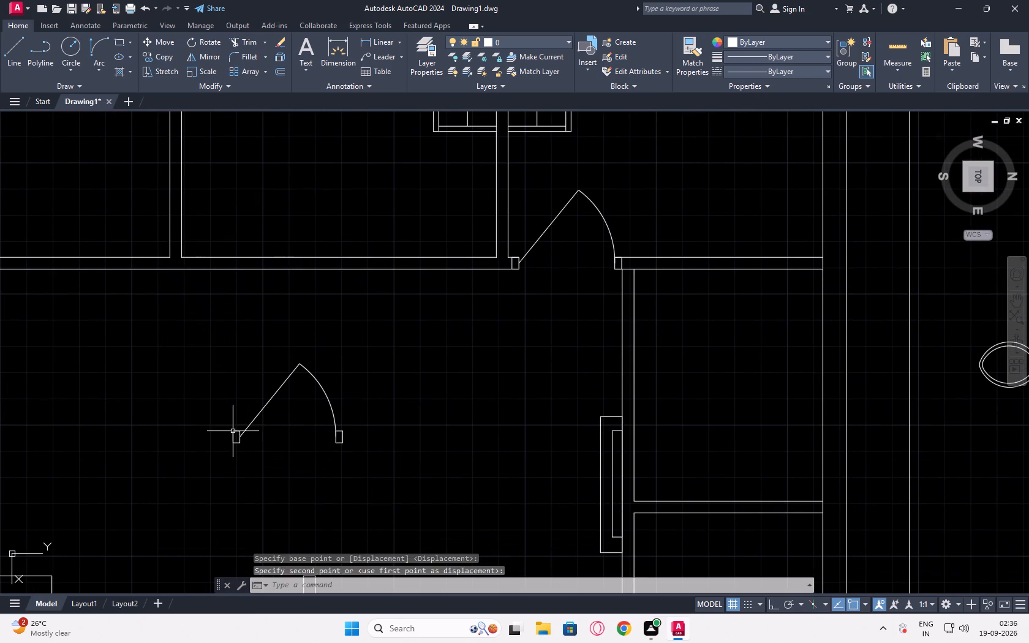
{"action": "key", "text": "Escape"}
Mirror the moved door about an east-west line through its northern jamb's outer corner, with Ortho on, erasing the source objects.
{"action": "left_click_drag", "start_coordinate": [369, 340], "coordinate": [371, 351]}
{"action": "left_click", "coordinate": [185, 472]}
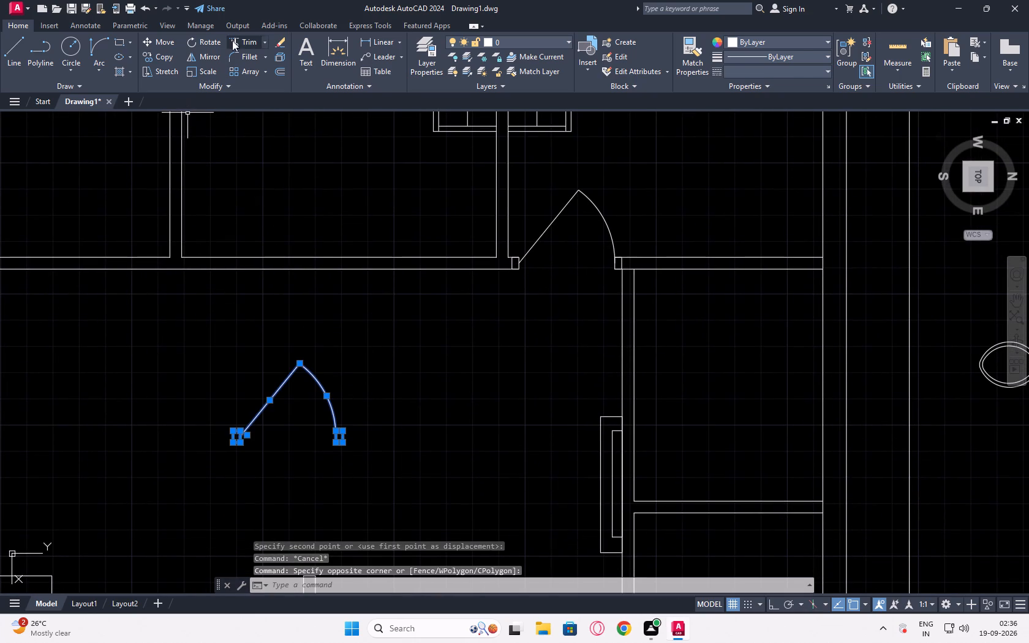
{"action": "left_click", "coordinate": [213, 57]}
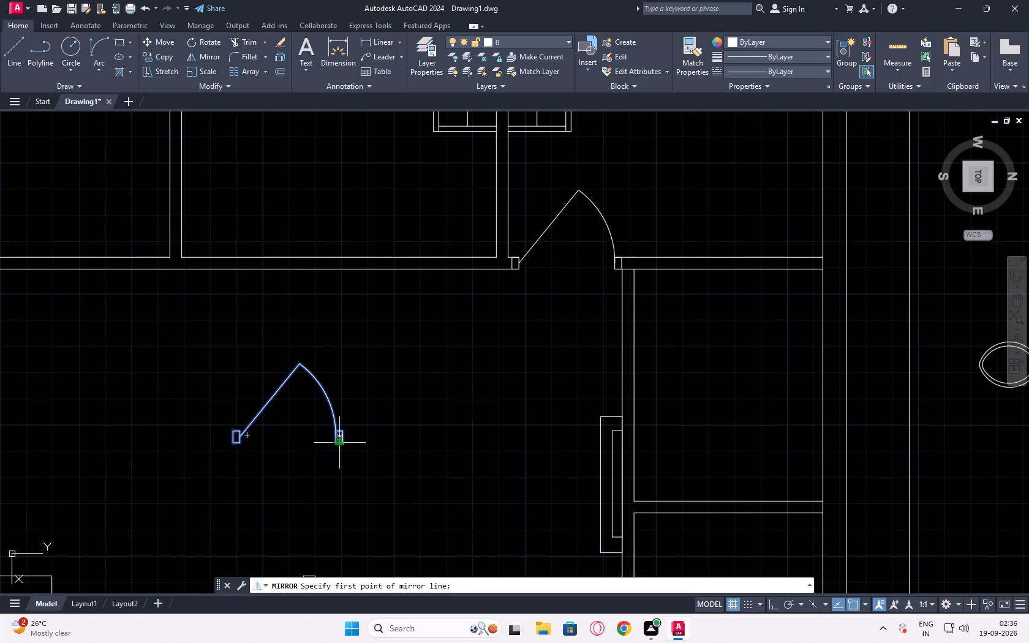
{"action": "left_click", "coordinate": [345, 445]}
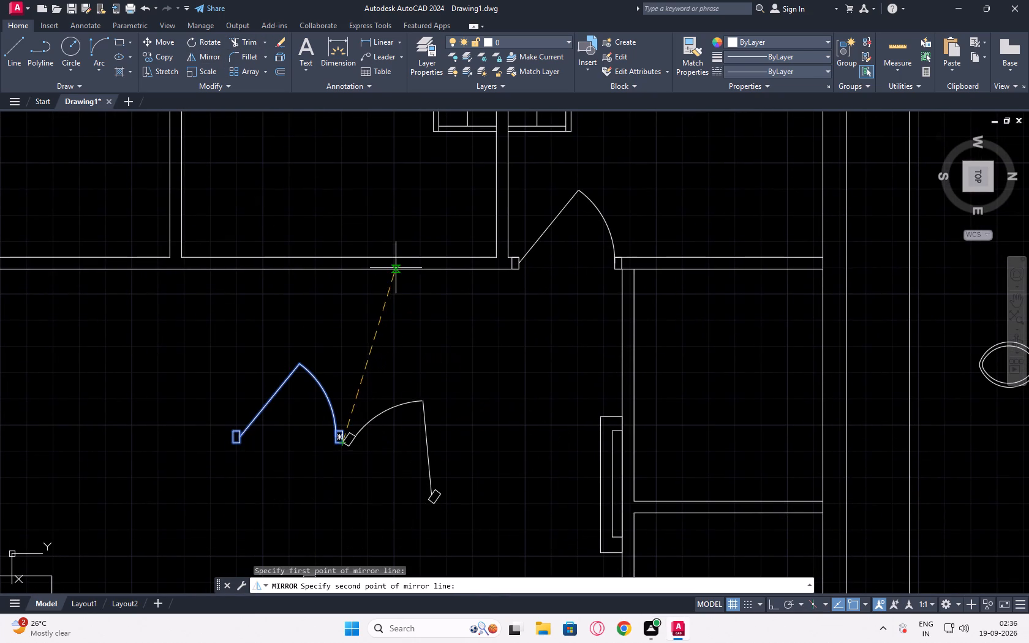
{"action": "key", "text": "F8"}
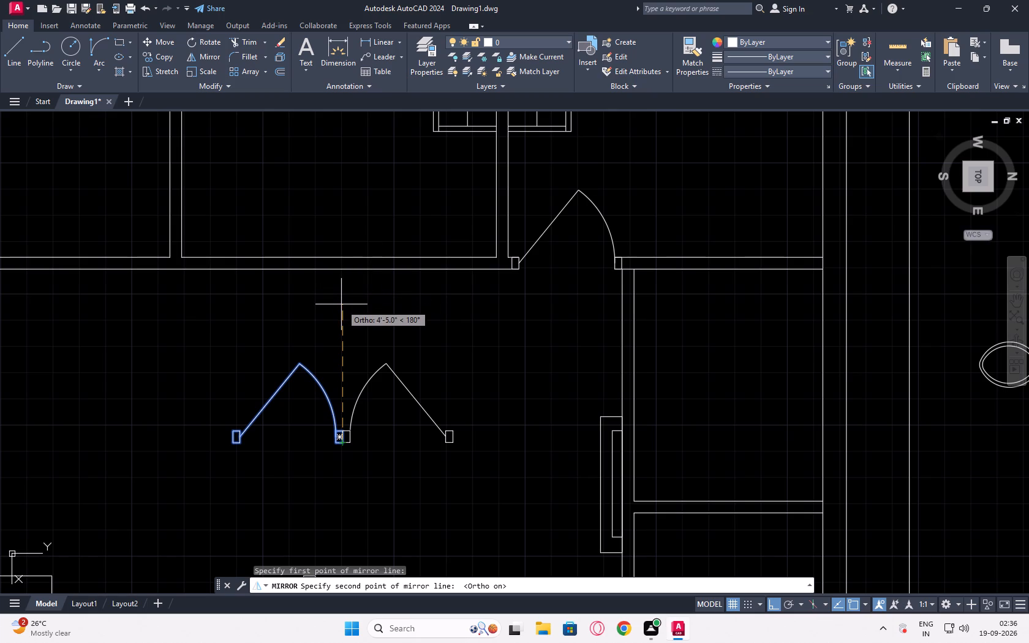
{"action": "left_click", "coordinate": [341, 304]}
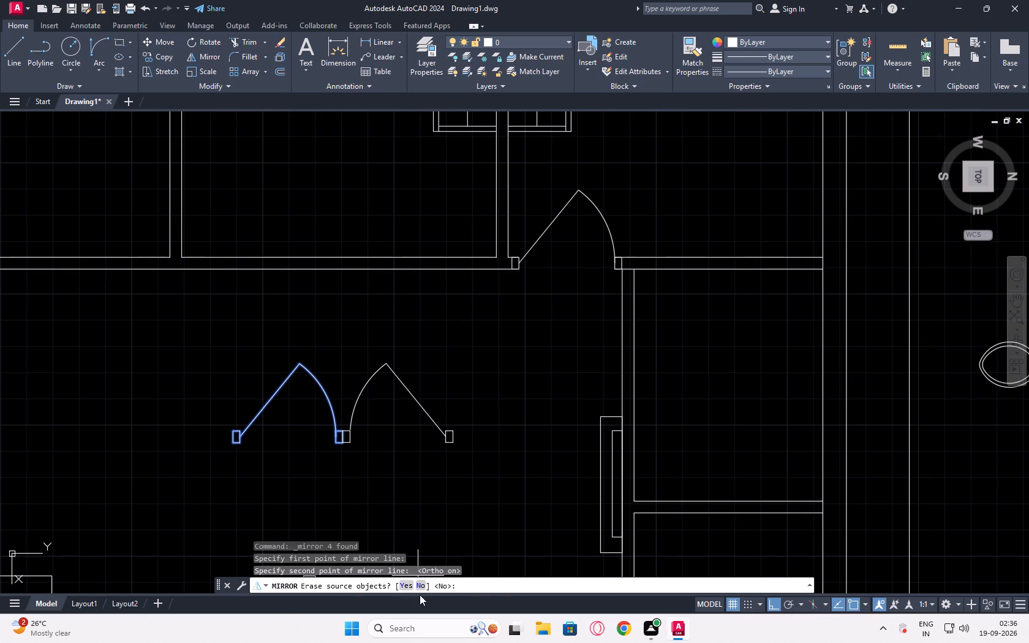
{"action": "left_click", "coordinate": [404, 584]}
Copy the mirrored door and its jambs onto the adjacent room's east wall, just south of the partition, with Ortho off.
{"action": "left_click", "coordinate": [475, 348]}
{"action": "left_click", "coordinate": [256, 485]}
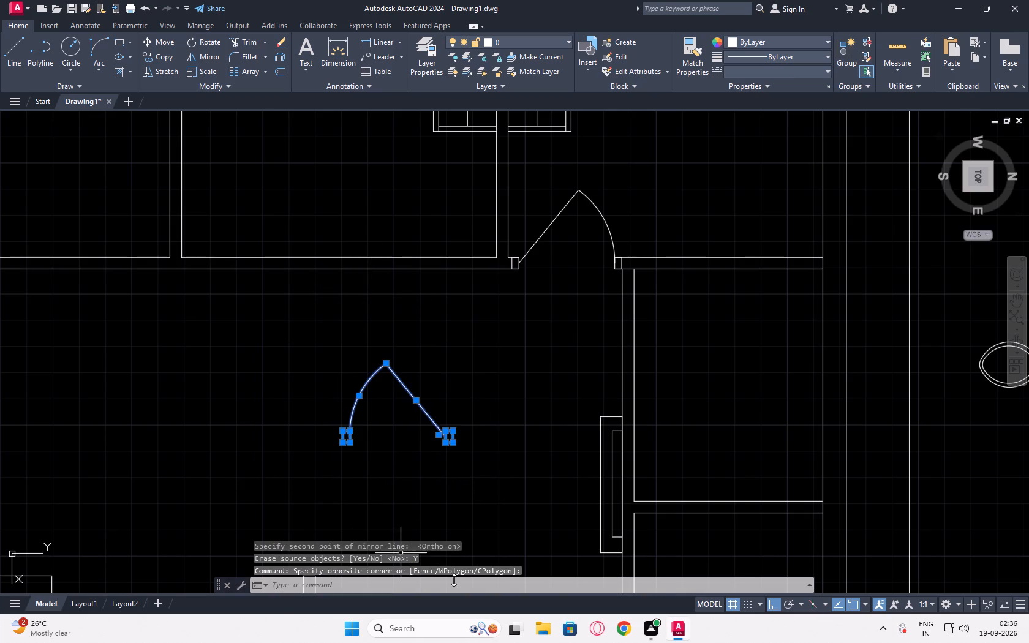
{"action": "left_click", "coordinate": [157, 57]}
{"action": "left_click", "coordinate": [454, 442]}
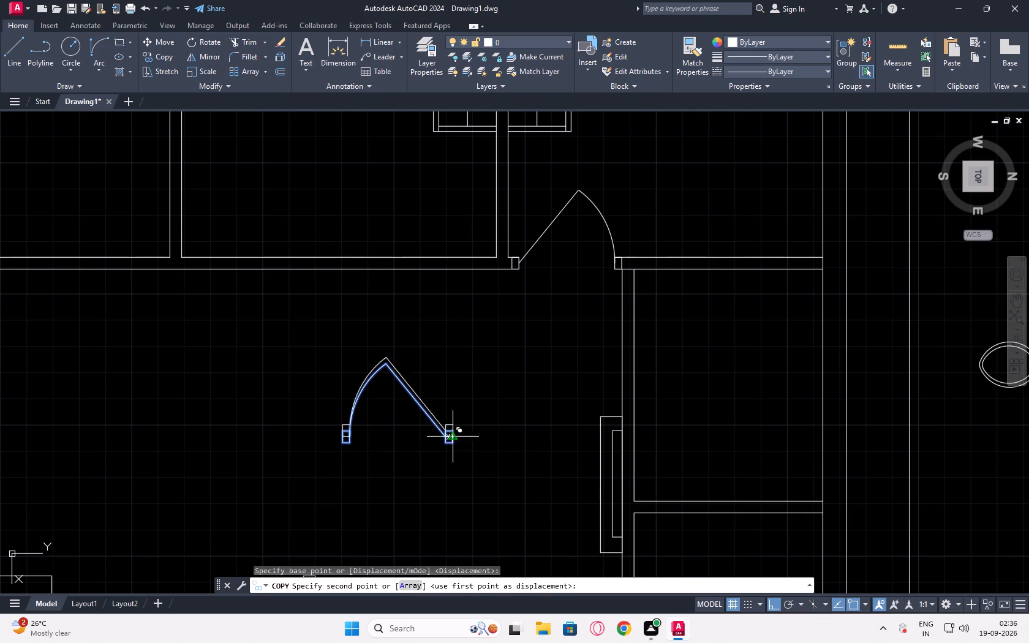
{"action": "key", "text": "F8"}
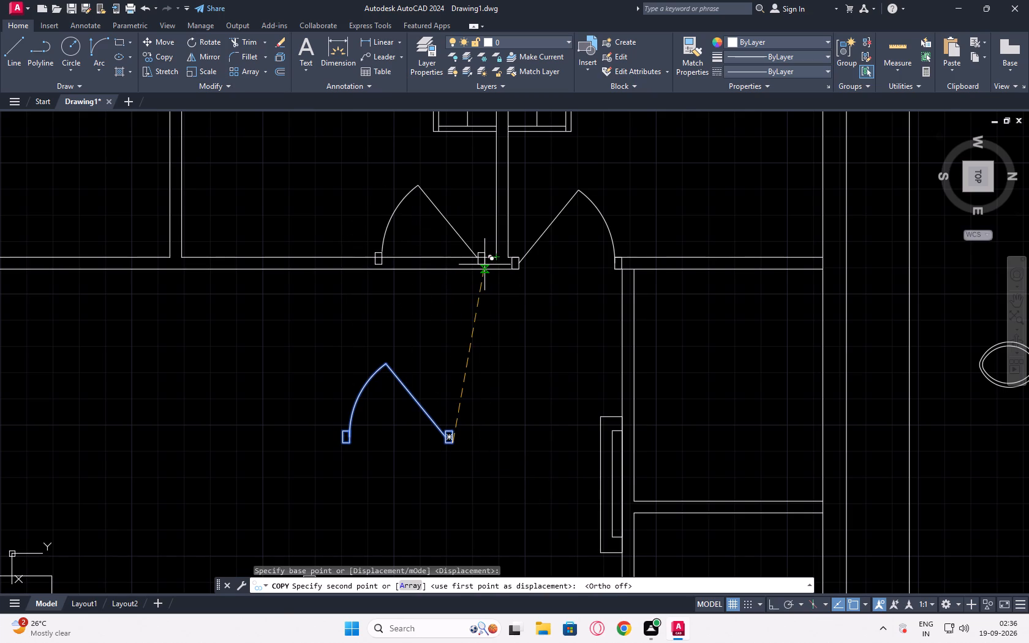
{"action": "scroll", "coordinate": [477, 273], "scroll_direction": "up", "scroll_amount": 4}
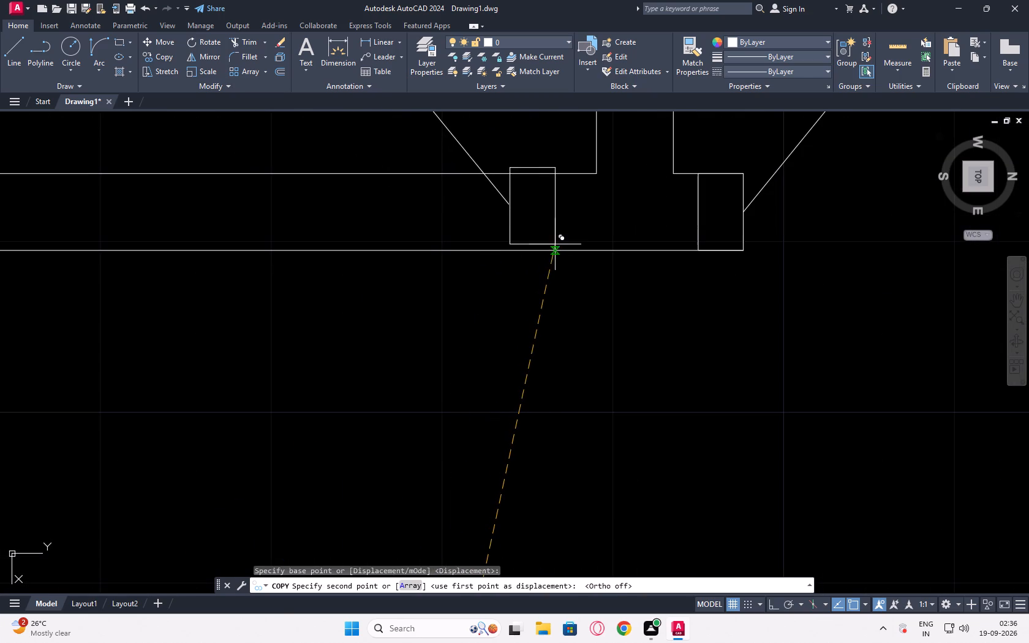
{"action": "scroll", "coordinate": [556, 255], "scroll_direction": "down", "scroll_amount": 2}
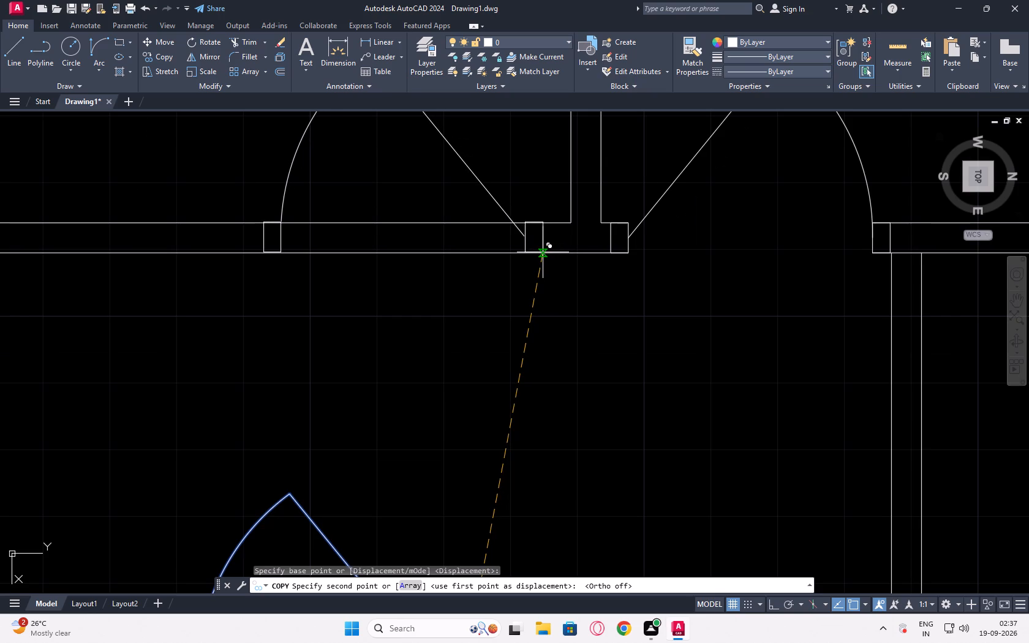
{"action": "left_click", "coordinate": [543, 252]}
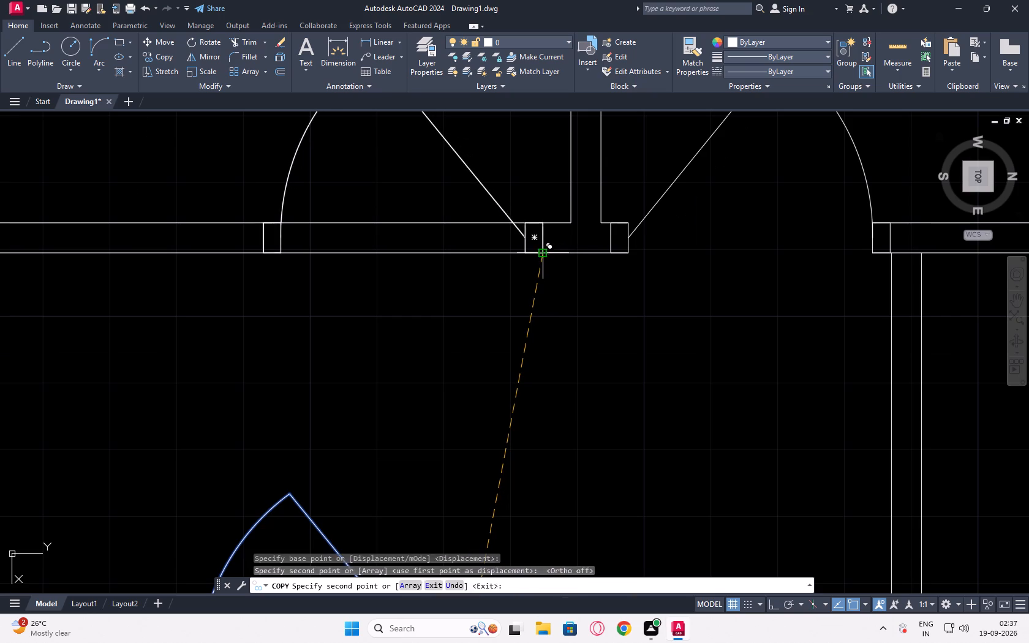
{"action": "key", "text": "Escape"}
Trim both wall lines between the copied door's jambs, including the leftover stub beside the northern jamb, to clear the opening.
{"action": "left_click_drag", "start_coordinate": [243, 40], "coordinate": [245, 46]}
{"action": "left_click_drag", "start_coordinate": [420, 208], "coordinate": [412, 284]}
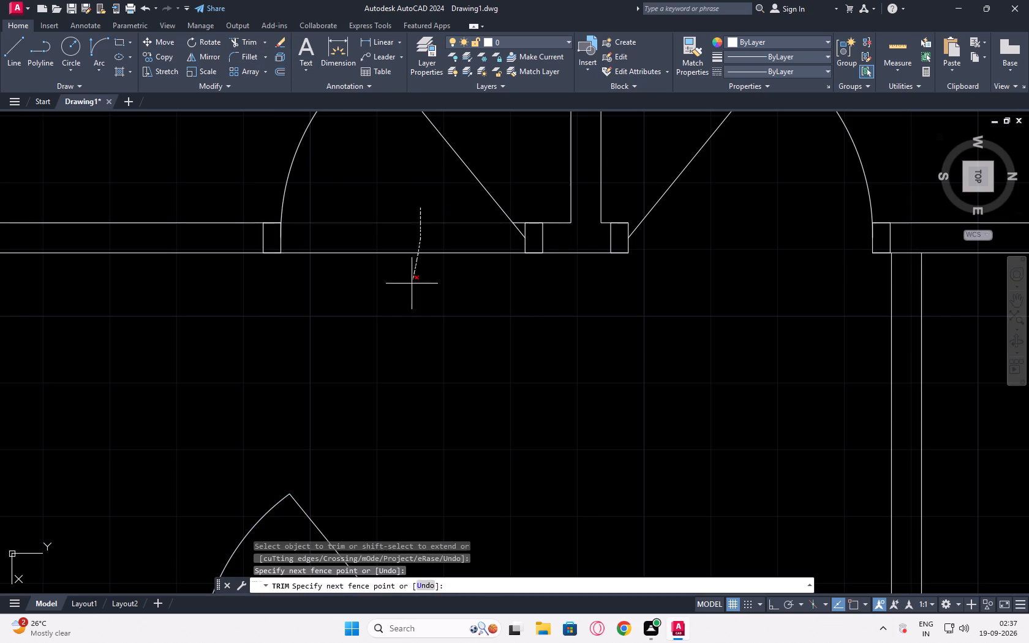
{"action": "left_click_drag", "start_coordinate": [412, 284], "coordinate": [407, 310]}
{"action": "scroll", "coordinate": [344, 252], "scroll_direction": "up", "scroll_amount": 2}
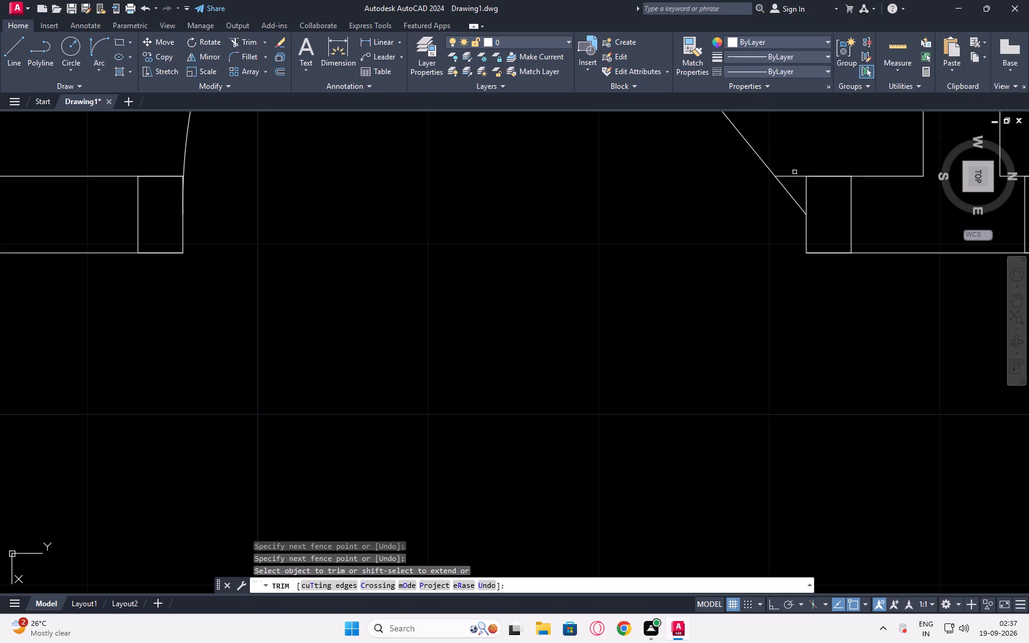
{"action": "left_click", "coordinate": [794, 177]}
{"action": "scroll", "coordinate": [584, 283], "scroll_direction": "down", "scroll_amount": 6}
{"action": "middle_click_drag", "start_coordinate": [584, 292], "coordinate": [583, 332]}
{"action": "key", "text": "Escape"}
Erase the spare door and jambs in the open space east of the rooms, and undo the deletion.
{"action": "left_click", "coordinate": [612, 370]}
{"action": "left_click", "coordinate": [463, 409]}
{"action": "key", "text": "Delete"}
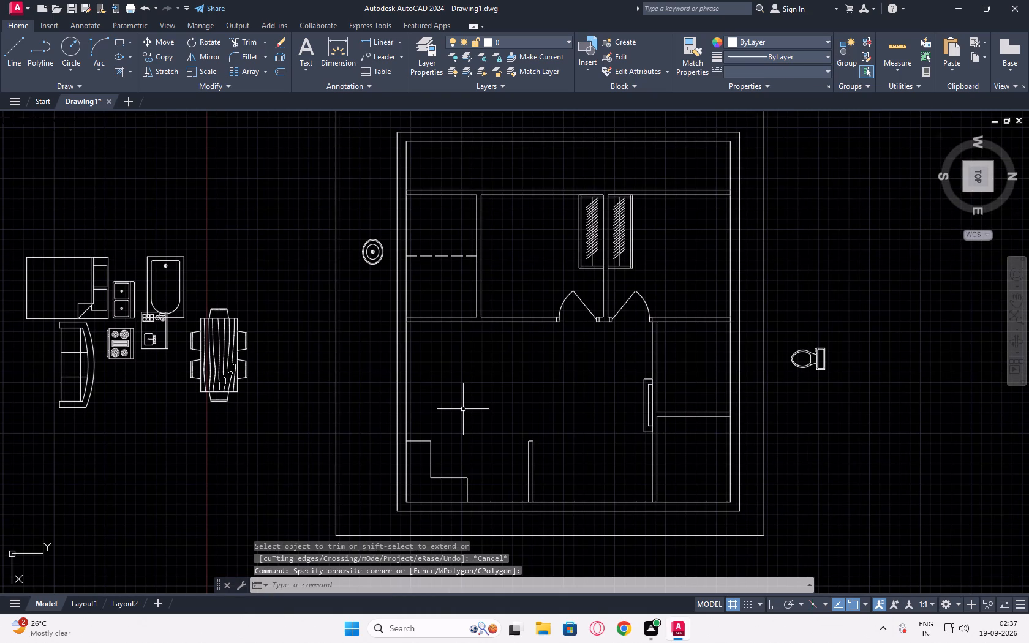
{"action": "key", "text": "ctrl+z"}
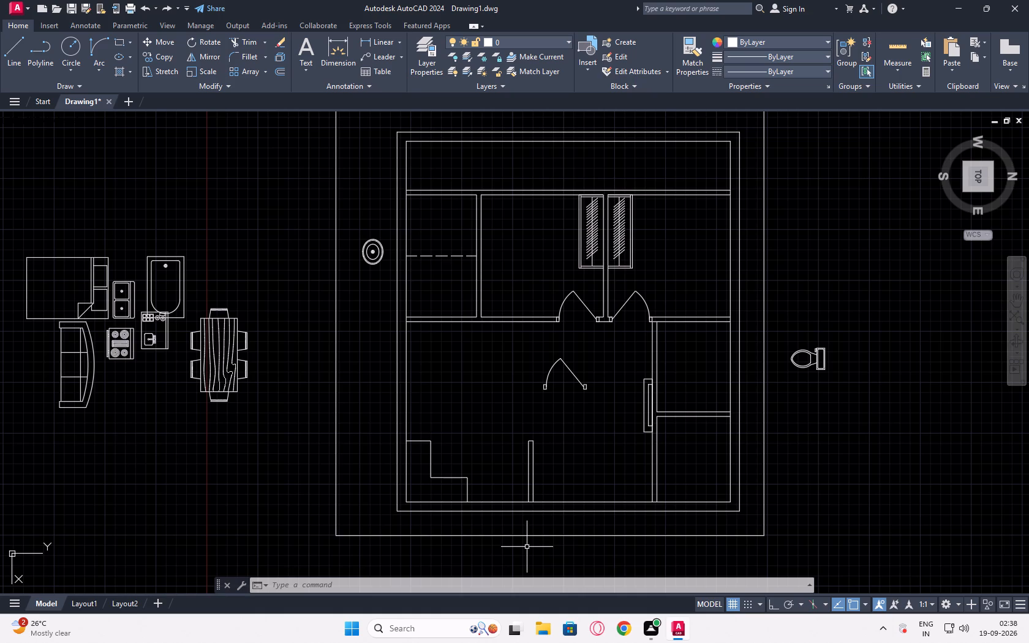
Rotate the spare door and its jambs 90° about the northern jamb, with Ortho on, so the opening runs east-west.
{"action": "scroll", "coordinate": [563, 357], "scroll_direction": "up", "scroll_amount": 2}
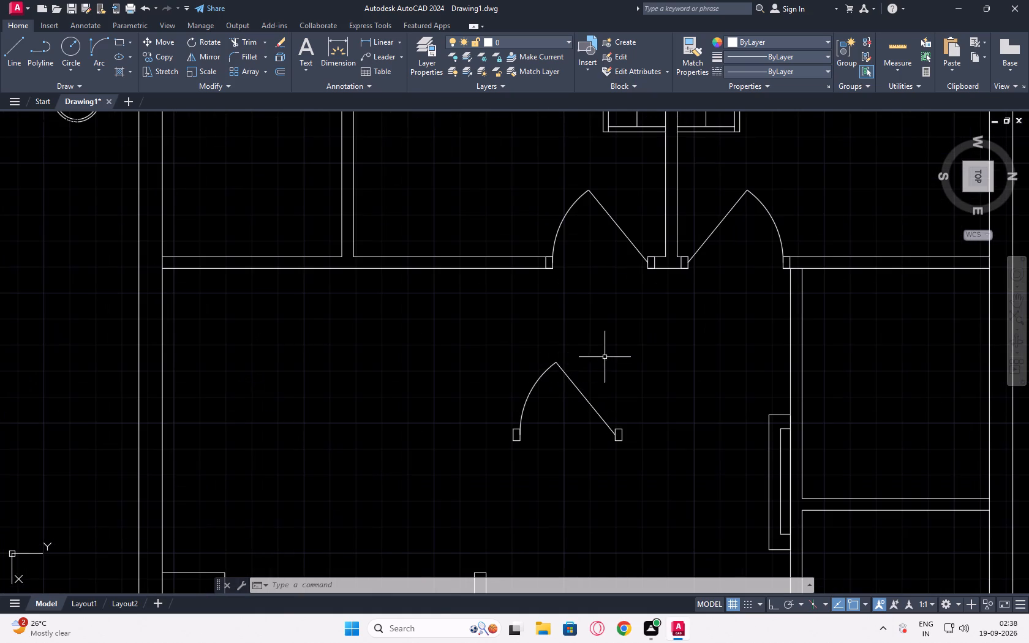
{"action": "left_click", "coordinate": [641, 337]}
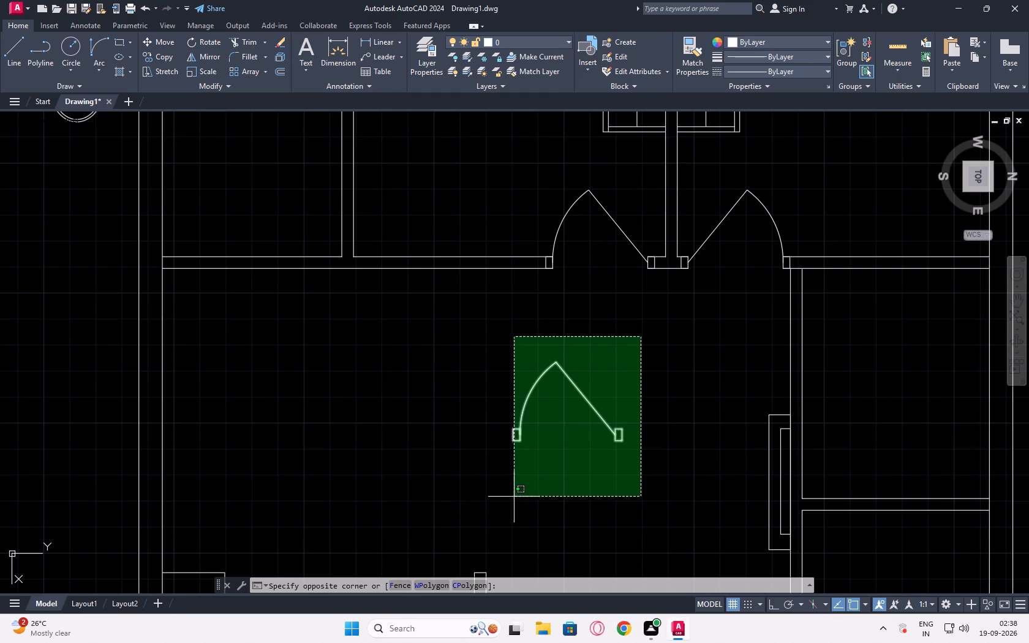
{"action": "left_click", "coordinate": [454, 479]}
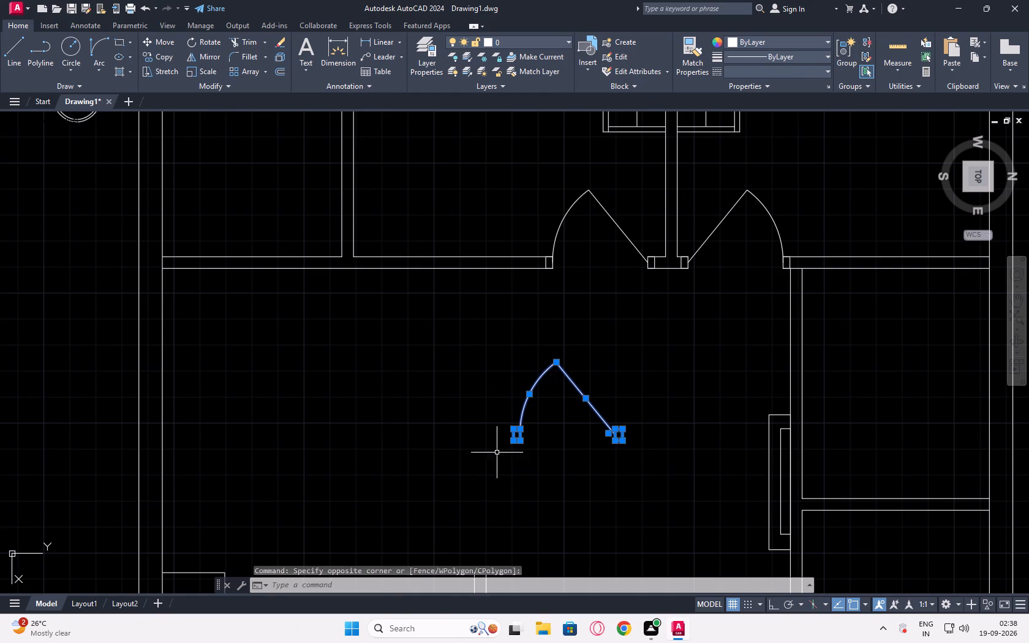
{"action": "middle_click_drag", "start_coordinate": [469, 353], "coordinate": [458, 487]}
{"action": "middle_click_drag", "start_coordinate": [460, 475], "coordinate": [460, 467]}
{"action": "middle_click_drag", "start_coordinate": [460, 451], "coordinate": [434, 407]}
{"action": "scroll", "coordinate": [429, 400], "scroll_direction": "up", "scroll_amount": 1}
{"action": "left_click", "coordinate": [200, 44]}
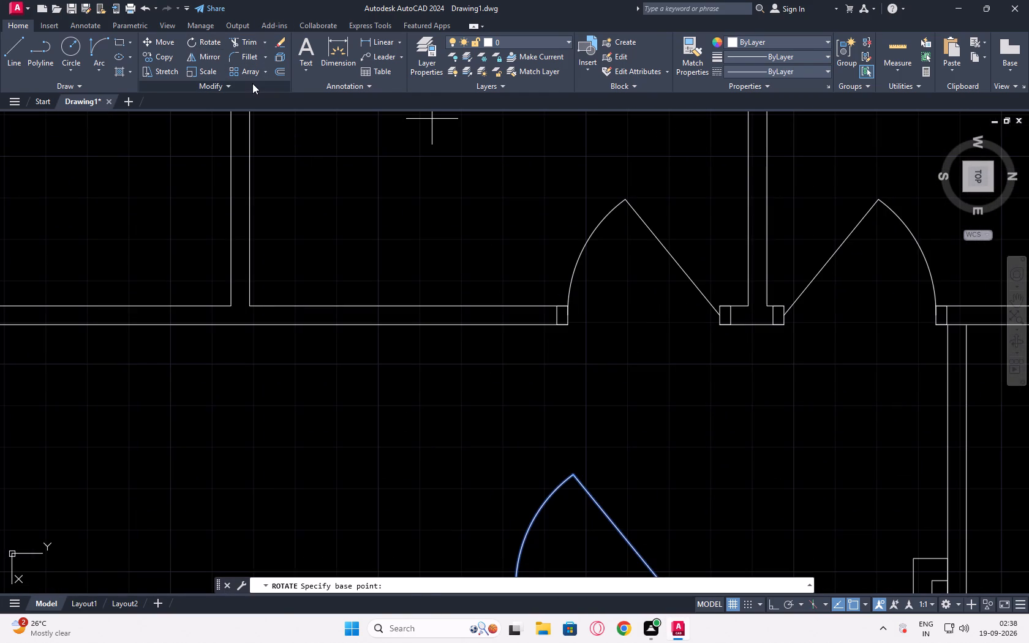
{"action": "key", "text": "F8"}
{"action": "scroll", "coordinate": [252, 83], "scroll_direction": "up", "scroll_amount": 1}
{"action": "scroll", "coordinate": [644, 510], "scroll_direction": "down", "scroll_amount": 2}
{"action": "middle_click_drag", "start_coordinate": [682, 511], "coordinate": [667, 479]}
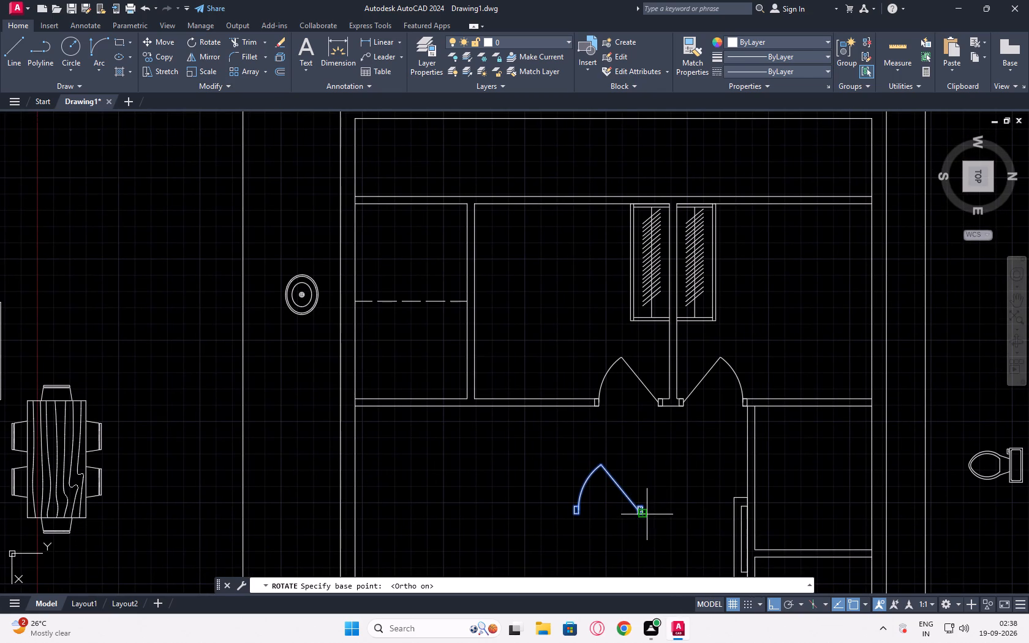
{"action": "left_click", "coordinate": [639, 515]}
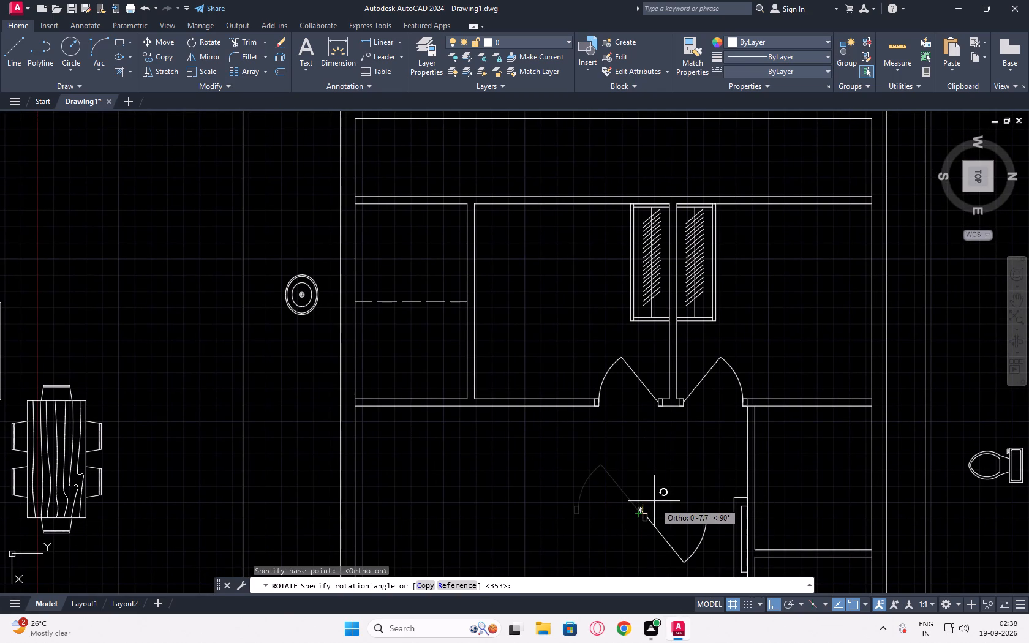
{"action": "left_click", "coordinate": [679, 506]}
Select the rotated door leaf, swing arc and both jambs in the open space.
{"action": "middle_click_drag", "start_coordinate": [628, 476], "coordinate": [628, 471]}
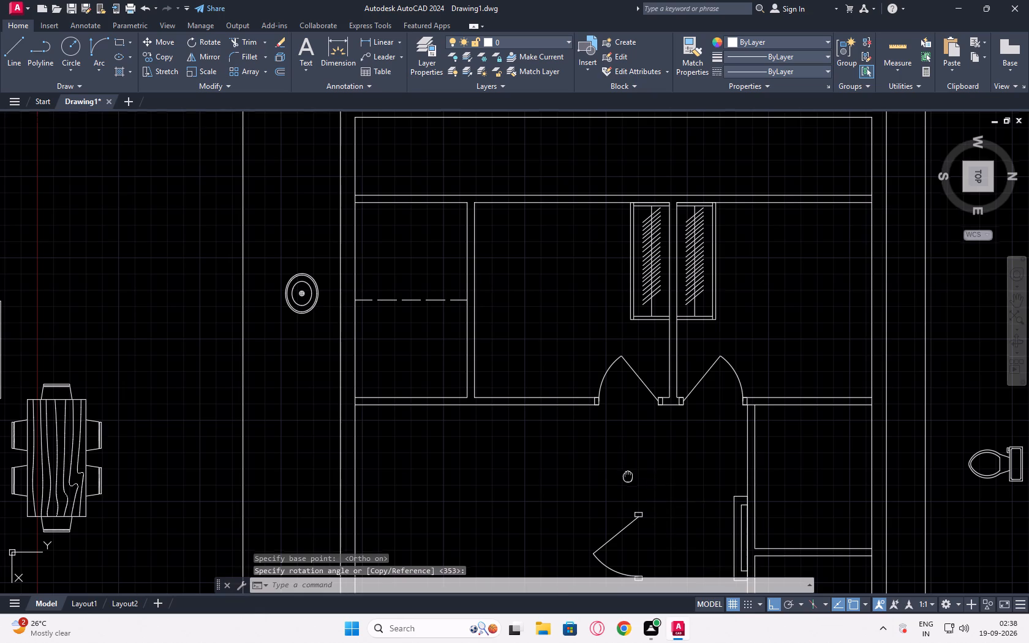
{"action": "middle_click_drag", "start_coordinate": [628, 471], "coordinate": [638, 361]}
{"action": "left_click", "coordinate": [703, 363]}
{"action": "left_click", "coordinate": [604, 500]}
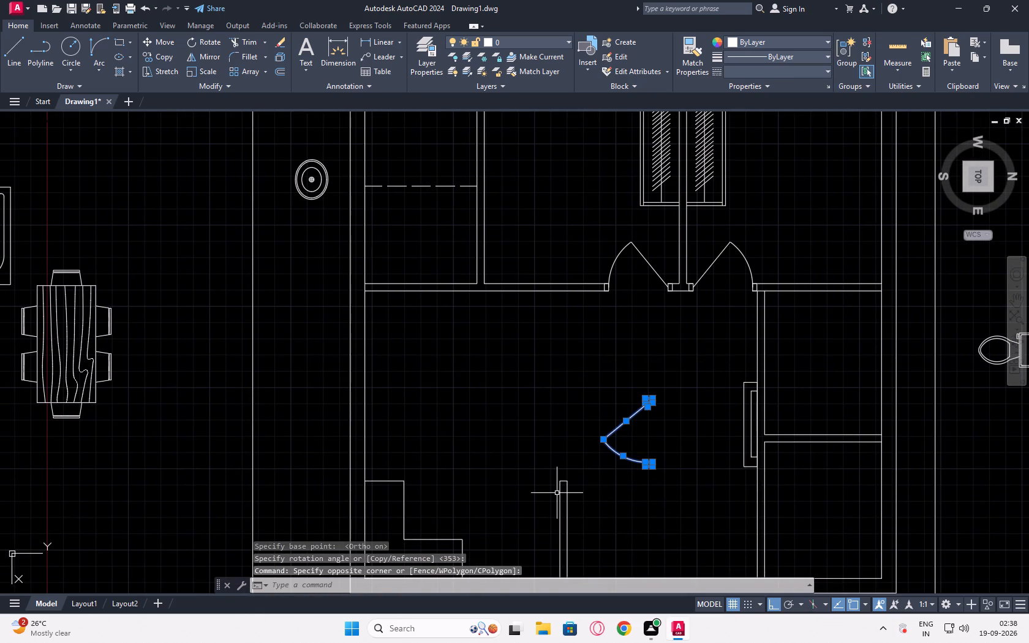
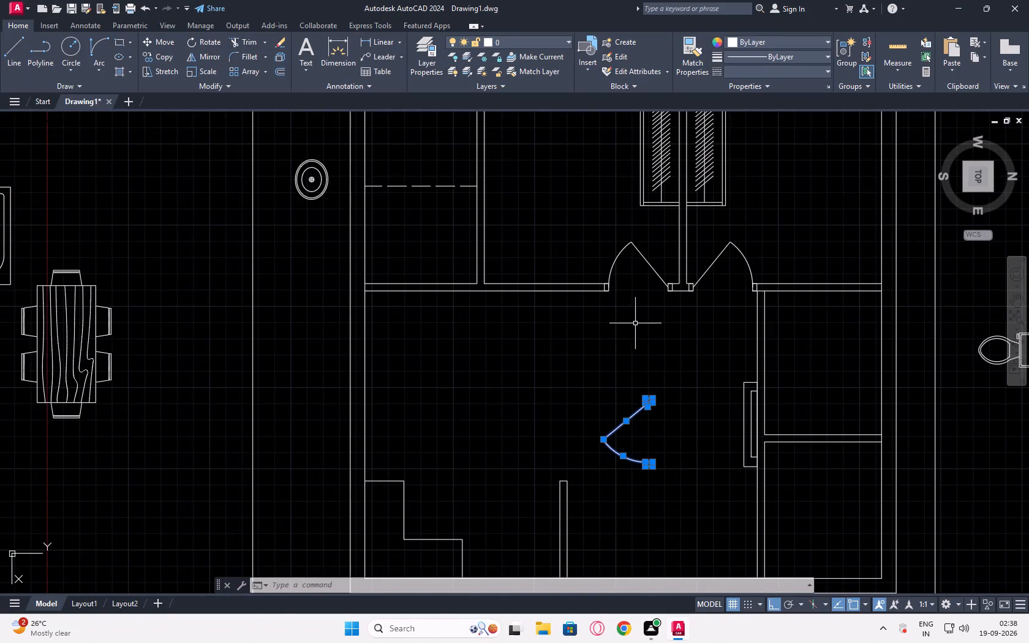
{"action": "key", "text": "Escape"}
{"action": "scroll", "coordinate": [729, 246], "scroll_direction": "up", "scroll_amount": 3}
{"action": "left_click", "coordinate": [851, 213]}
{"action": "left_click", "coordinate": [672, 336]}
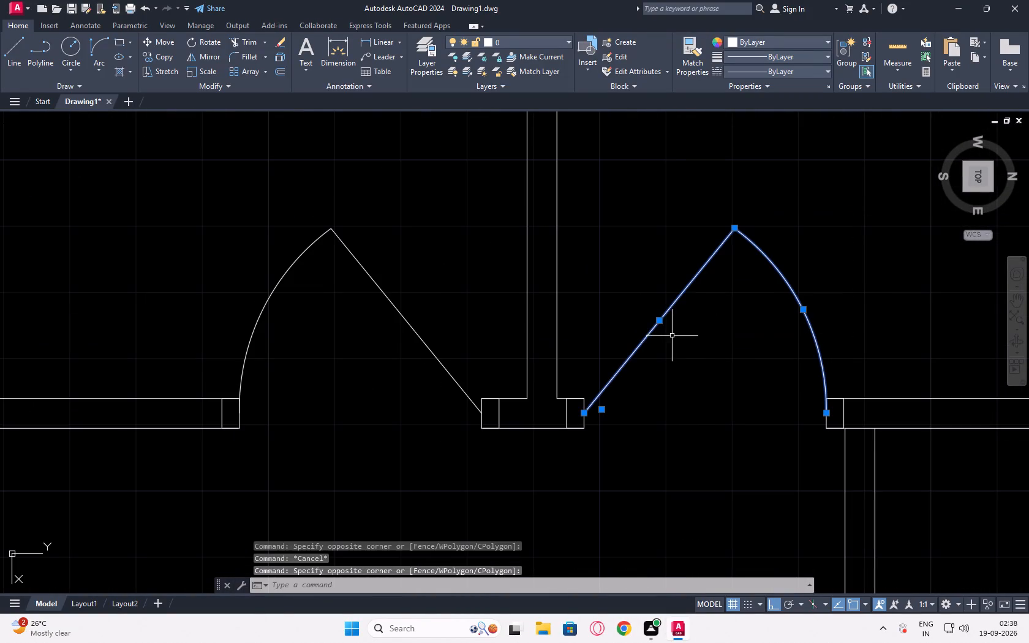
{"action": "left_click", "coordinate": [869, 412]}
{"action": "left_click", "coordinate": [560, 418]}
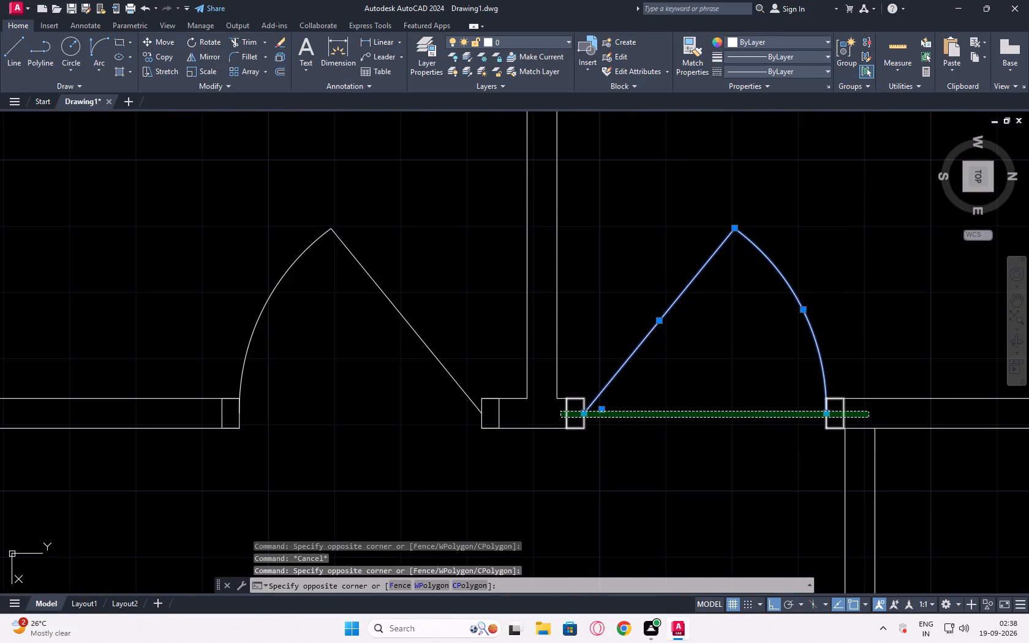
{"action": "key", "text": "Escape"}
Create a new layer named "DOOR." in the layer properties.
{"action": "left_click", "coordinate": [423, 34]}
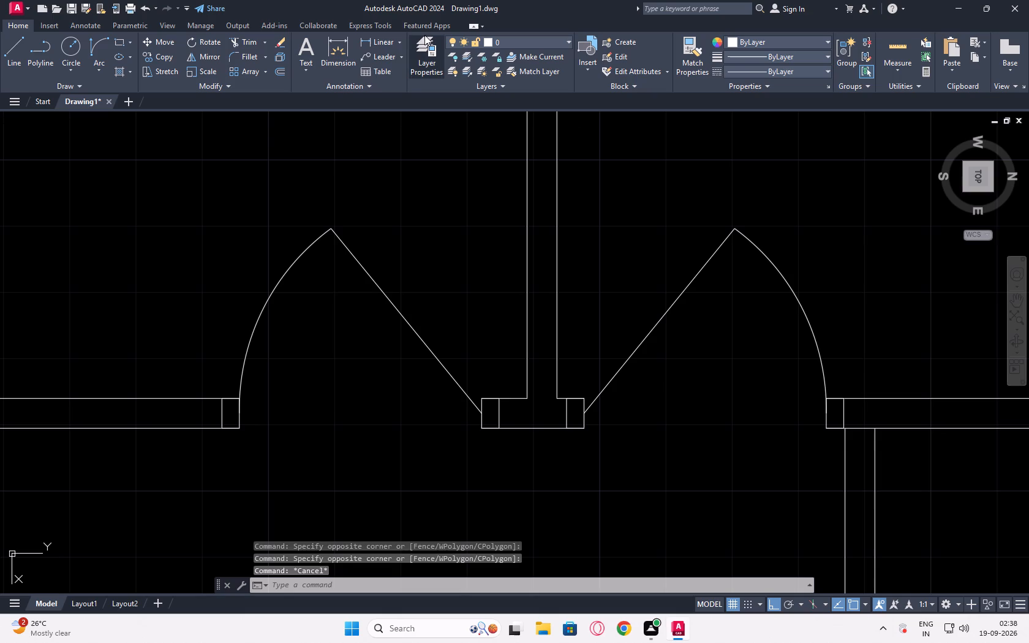
{"action": "left_click", "coordinate": [424, 35]}
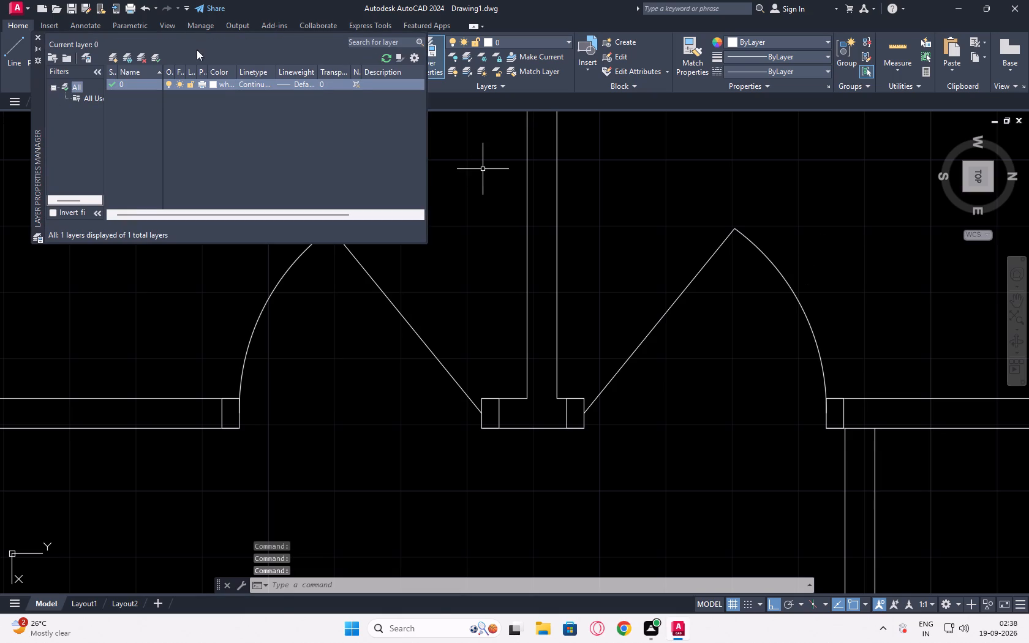
{"action": "left_click", "coordinate": [107, 57]}
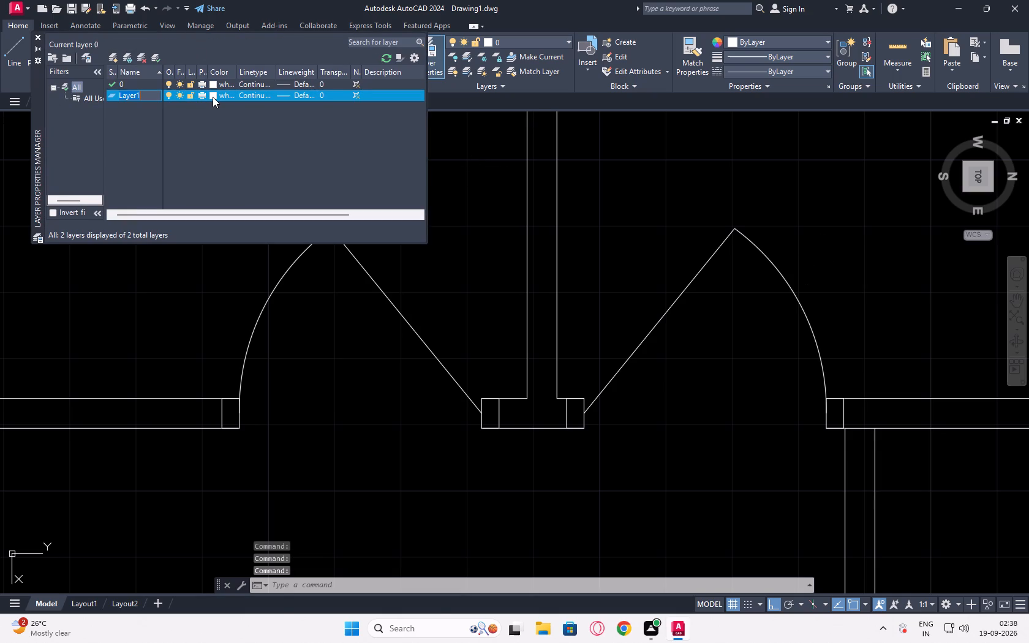
{"action": "key", "text": "BackSpace"}
{"action": "type", "text": "doore"}
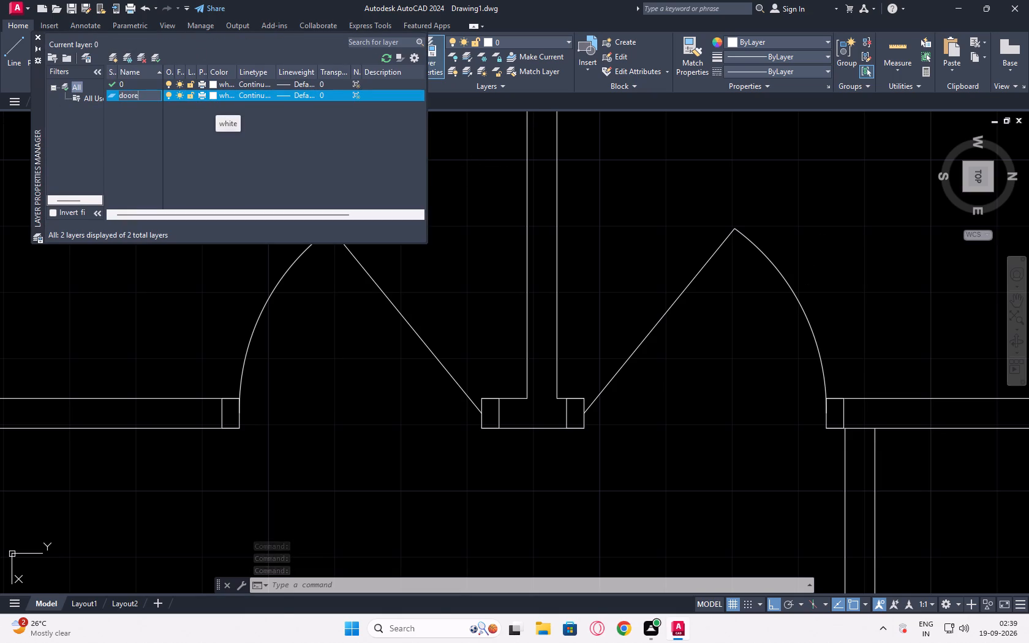
{"action": "key", "text": "BackSpace"}
{"action": "key", "text": "BackSpace"}
{"action": "key", "text": "BackSpace"}
{"action": "key", "text": "BackSpace"}
{"action": "key", "text": "BackSpace"}
{"action": "key", "text": "BackSpace"}
{"action": "key", "text": "BackSpace"}
{"action": "key", "text": "BackSpace"}
{"action": "key", "text": "BackSpace"}
{"action": "key", "text": "BackSpace"}
{"action": "key", "text": "BackSpace"}
{"action": "key", "text": "BackSpace"}
{"action": "key", "text": "BackSpace"}
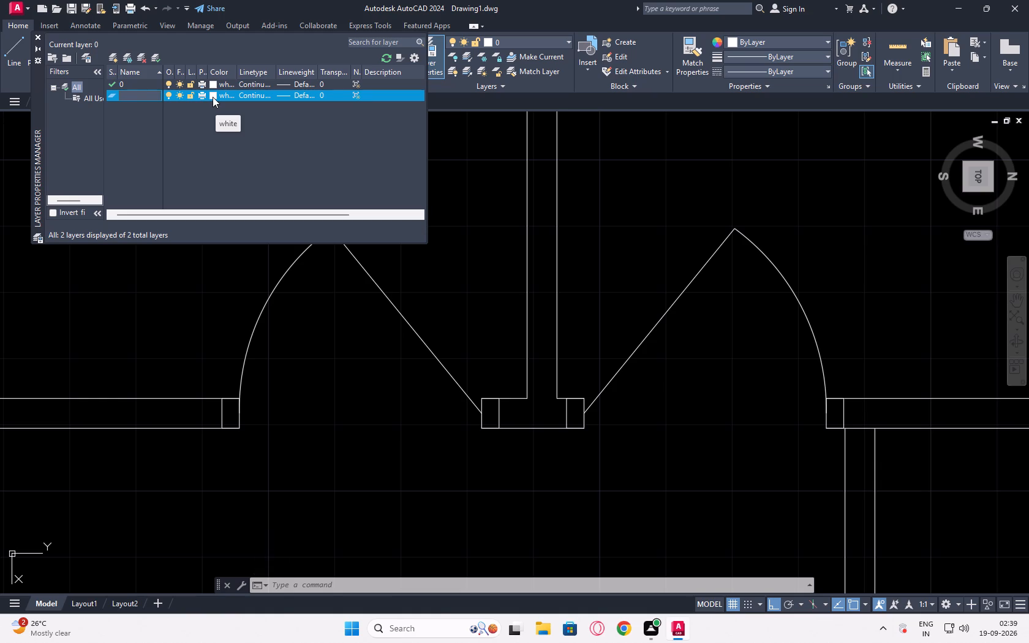
{"action": "type", "text": "DOOR"}
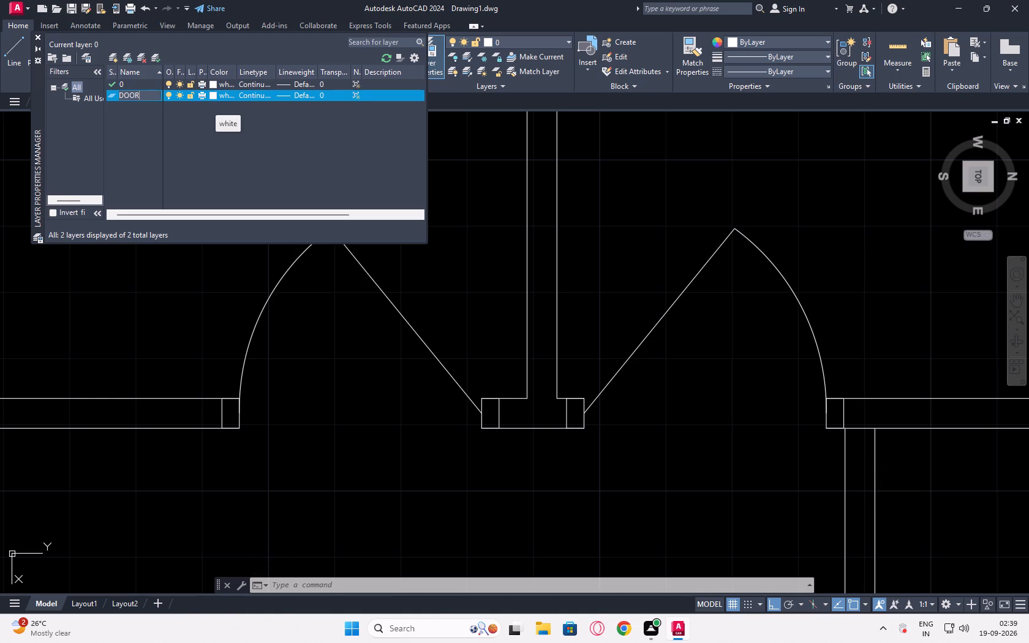
{"action": "key", "text": "period"}
{"action": "key", "text": "Return"}
Set the DOOR. layer's colour to index colour 240.
{"action": "left_click", "coordinate": [213, 97]}
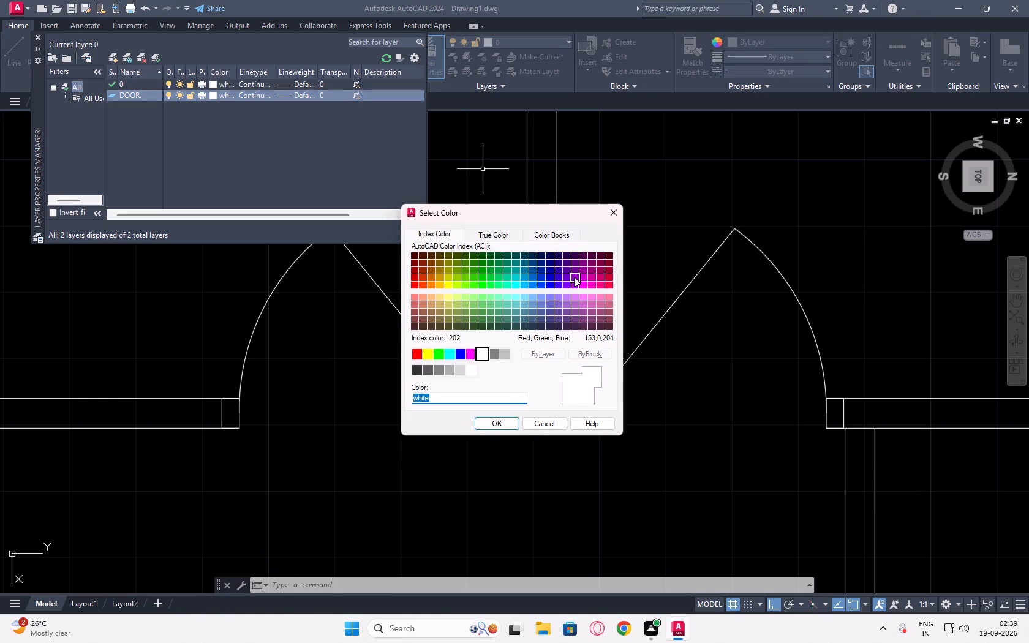
{"action": "left_click", "coordinate": [612, 285]}
{"action": "left_click", "coordinate": [492, 419]}
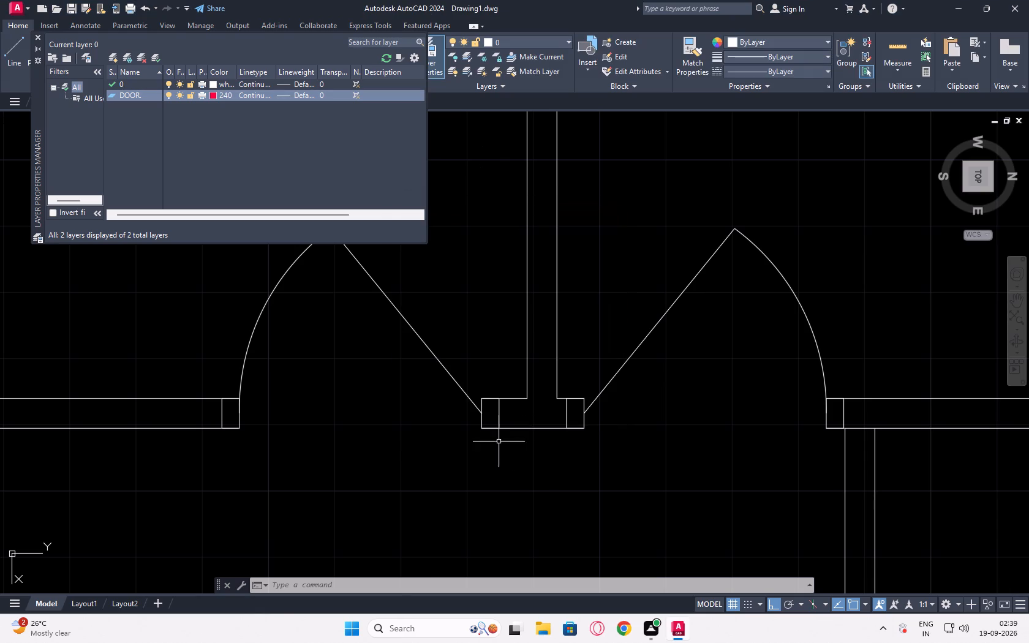
Assign the two adjacent doors below the wardrobes, including their jamb rectangles, to the DOOR. layer.
{"action": "scroll", "coordinate": [680, 284], "scroll_direction": "down", "scroll_amount": 3}
{"action": "scroll", "coordinate": [720, 284], "scroll_direction": "up", "scroll_amount": 3}
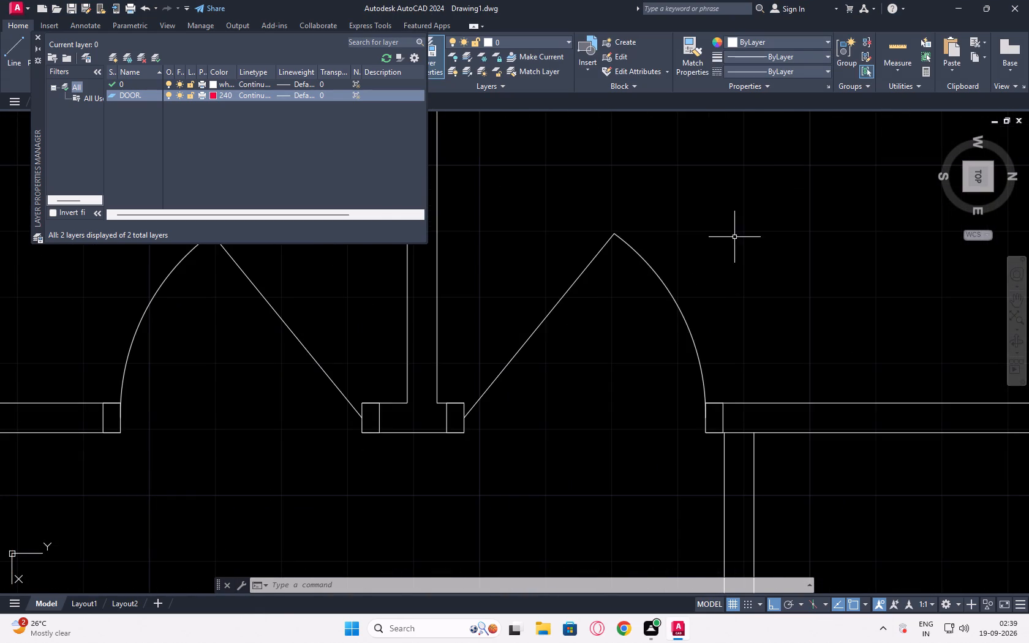
{"action": "left_click_drag", "start_coordinate": [734, 235], "coordinate": [708, 244]}
{"action": "left_click", "coordinate": [475, 354]}
{"action": "left_click", "coordinate": [749, 414]}
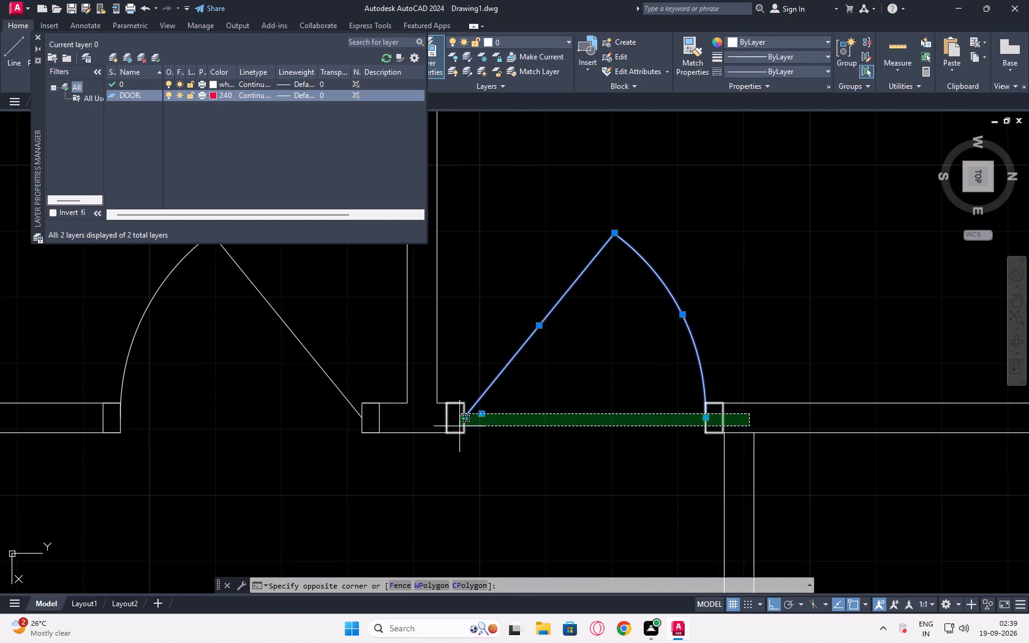
{"action": "left_click", "coordinate": [445, 424]}
{"action": "scroll", "coordinate": [145, 466], "scroll_direction": "down", "scroll_amount": 2}
{"action": "scroll", "coordinate": [219, 443], "scroll_direction": "up", "scroll_amount": 1}
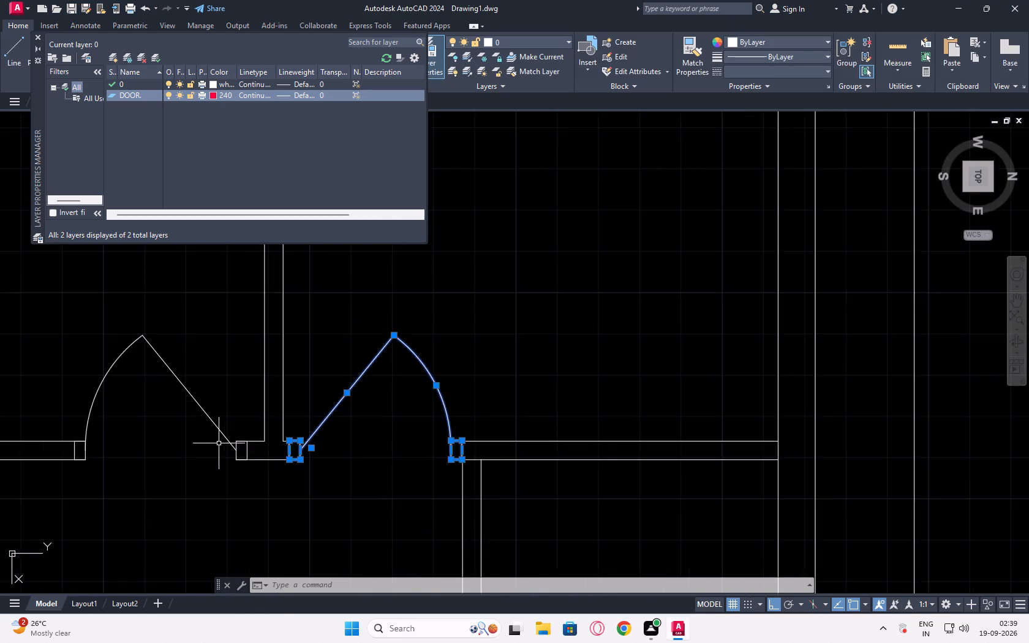
{"action": "scroll", "coordinate": [219, 443], "scroll_direction": "up", "scroll_amount": 2}
{"action": "left_click_drag", "start_coordinate": [339, 457], "coordinate": [333, 461]}
{"action": "scroll", "coordinate": [89, 463], "scroll_direction": "down", "scroll_amount": 3}
{"action": "middle_click_drag", "start_coordinate": [92, 463], "coordinate": [235, 443]}
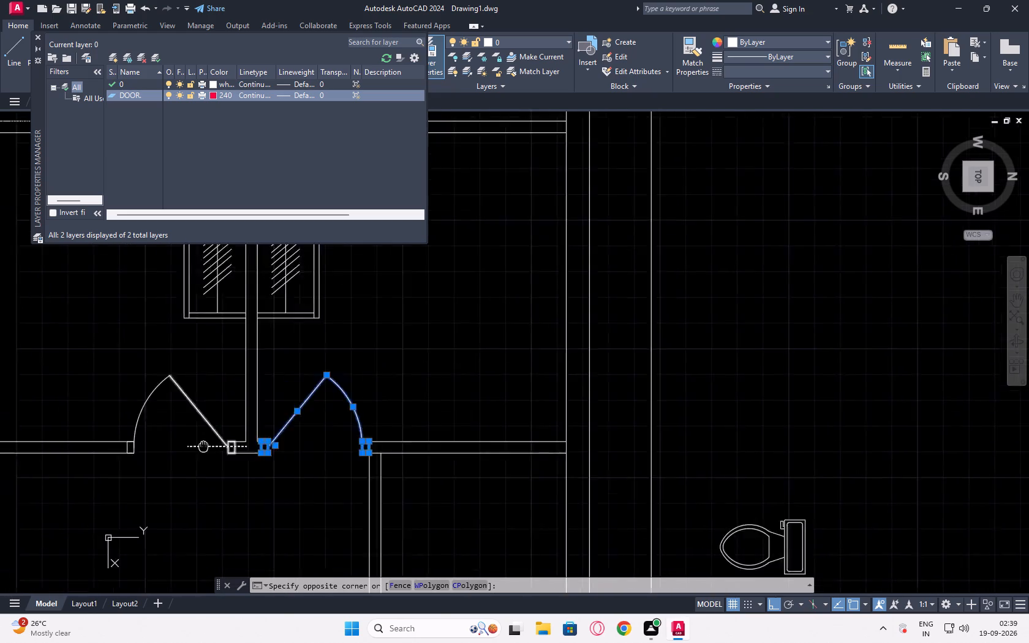
{"action": "middle_click_drag", "start_coordinate": [235, 443], "coordinate": [303, 434]}
{"action": "left_click", "coordinate": [220, 436]}
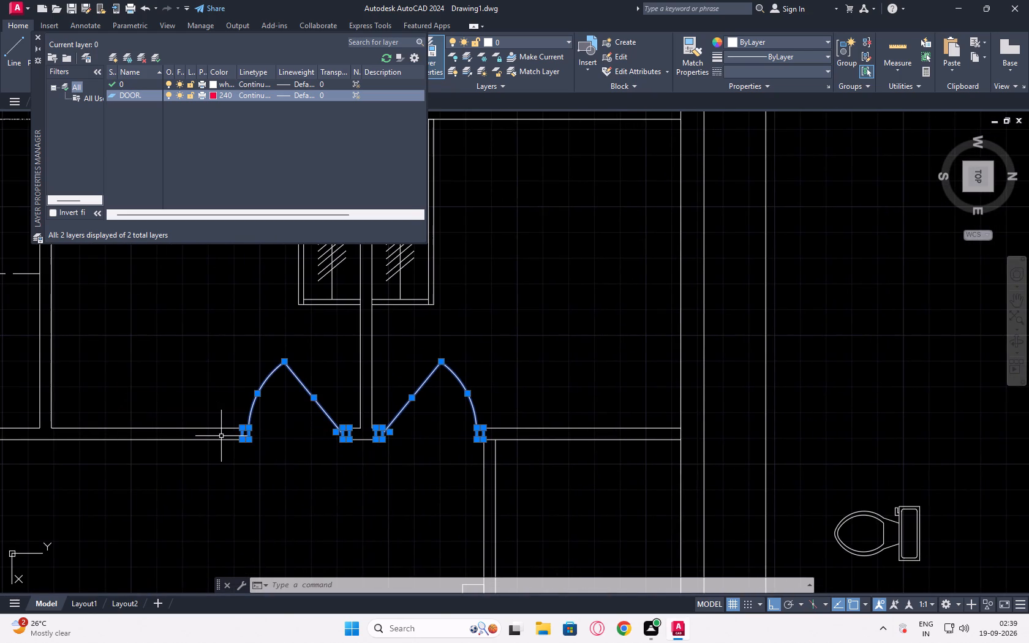
{"action": "left_click", "coordinate": [39, 34]}
{"action": "left_click", "coordinate": [508, 41]}
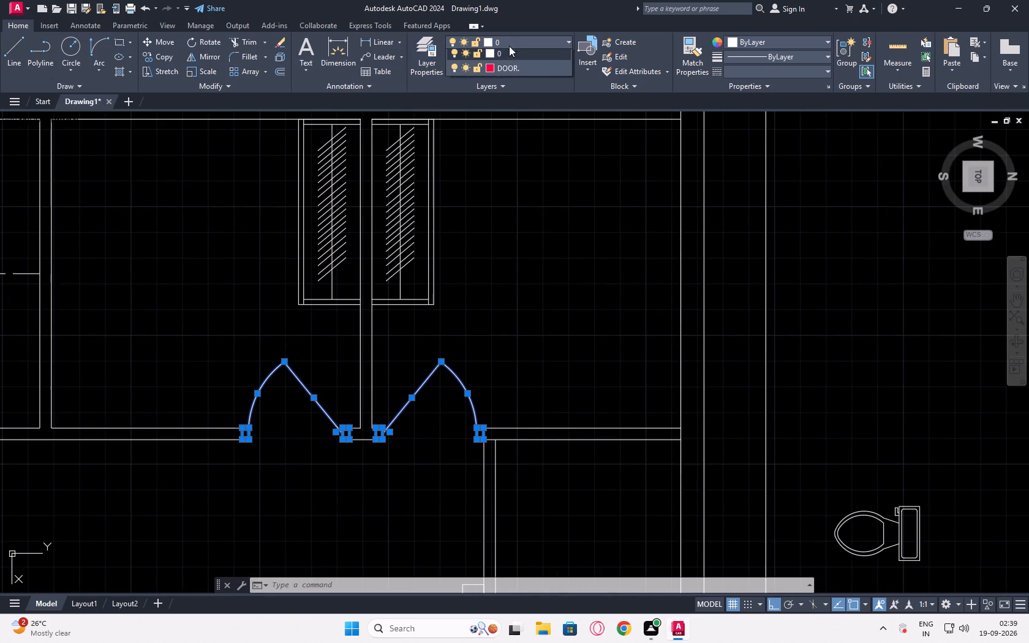
{"action": "left_click", "coordinate": [514, 70]}
{"action": "key", "text": "Escape"}
Assign the loose door in the large room, with both jamb rectangles, to the DOOR. layer.
{"action": "middle_click_drag", "start_coordinate": [314, 516], "coordinate": [335, 333]}
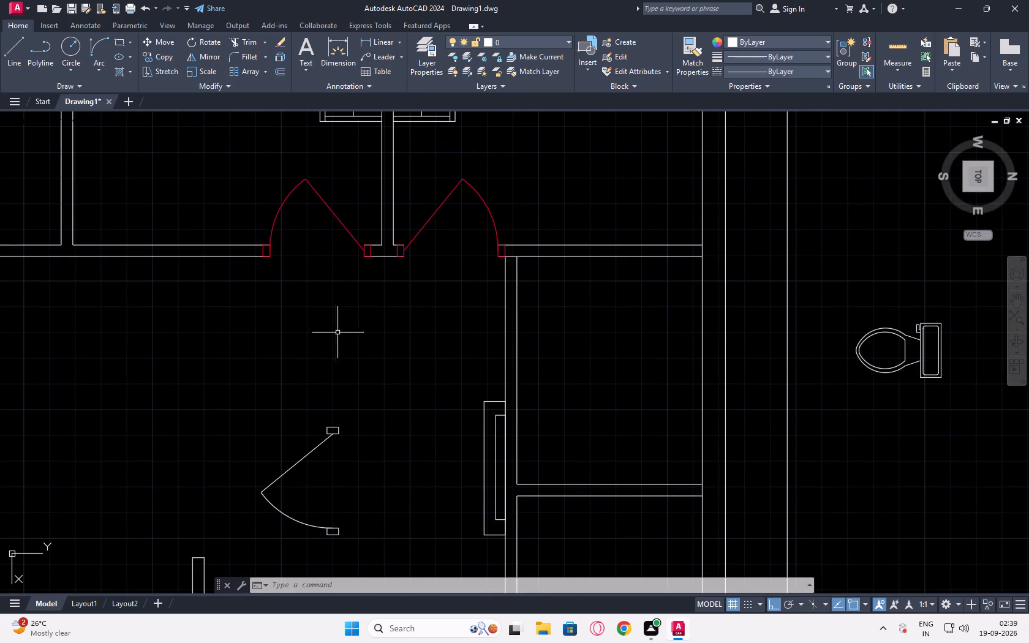
{"action": "left_click_drag", "start_coordinate": [380, 396], "coordinate": [377, 421]}
{"action": "left_click", "coordinate": [233, 534]}
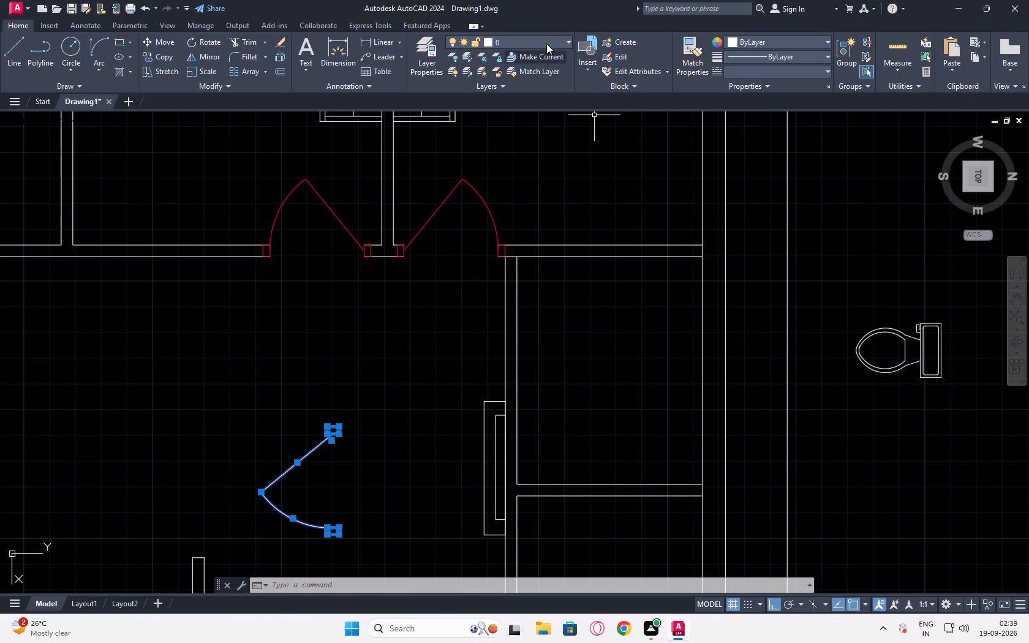
{"action": "left_click", "coordinate": [540, 32]}
{"action": "left_click", "coordinate": [541, 38]}
{"action": "left_click", "coordinate": [538, 69]}
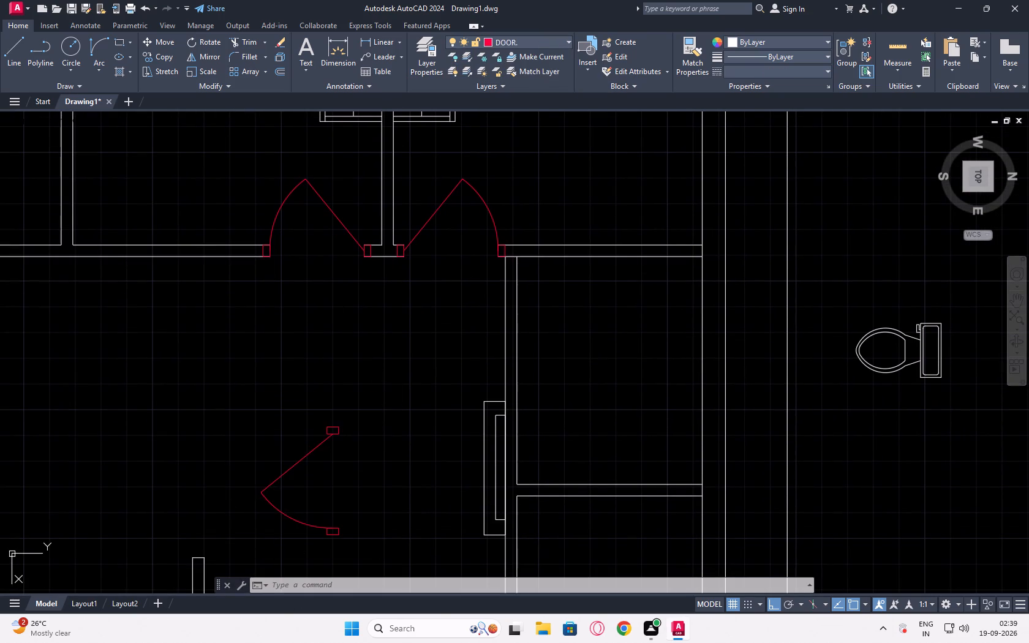
{"action": "key", "text": "Escape"}
Move the loose door with ortho off into the partition beside the dashed-line room, just below the partition's upper end.
{"action": "middle_click_drag", "start_coordinate": [357, 405], "coordinate": [399, 356]}
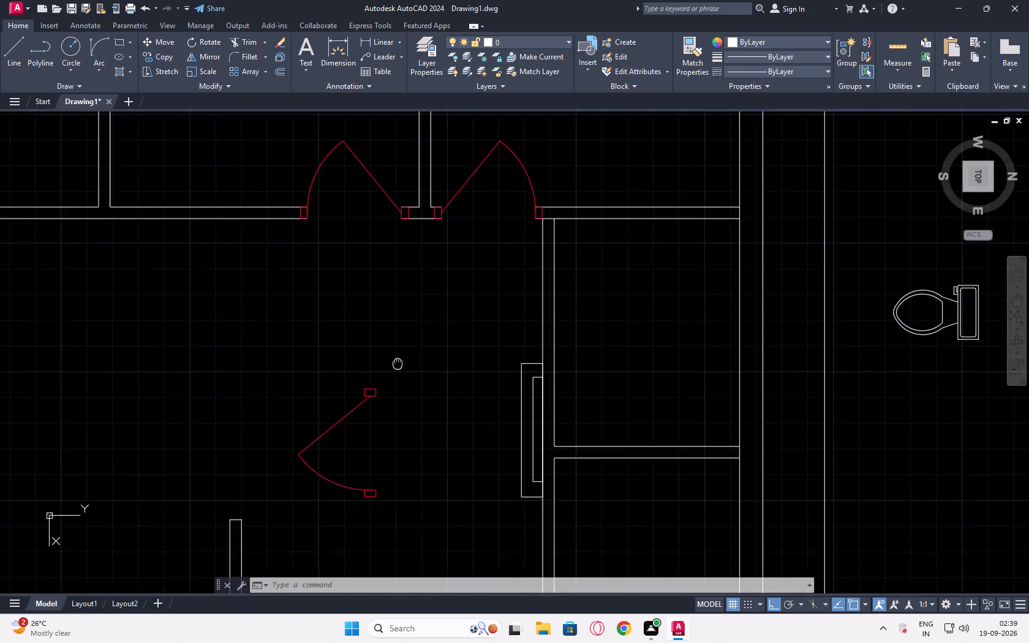
{"action": "middle_click_drag", "start_coordinate": [399, 356], "coordinate": [404, 345]}
{"action": "left_click_drag", "start_coordinate": [463, 352], "coordinate": [446, 355]}
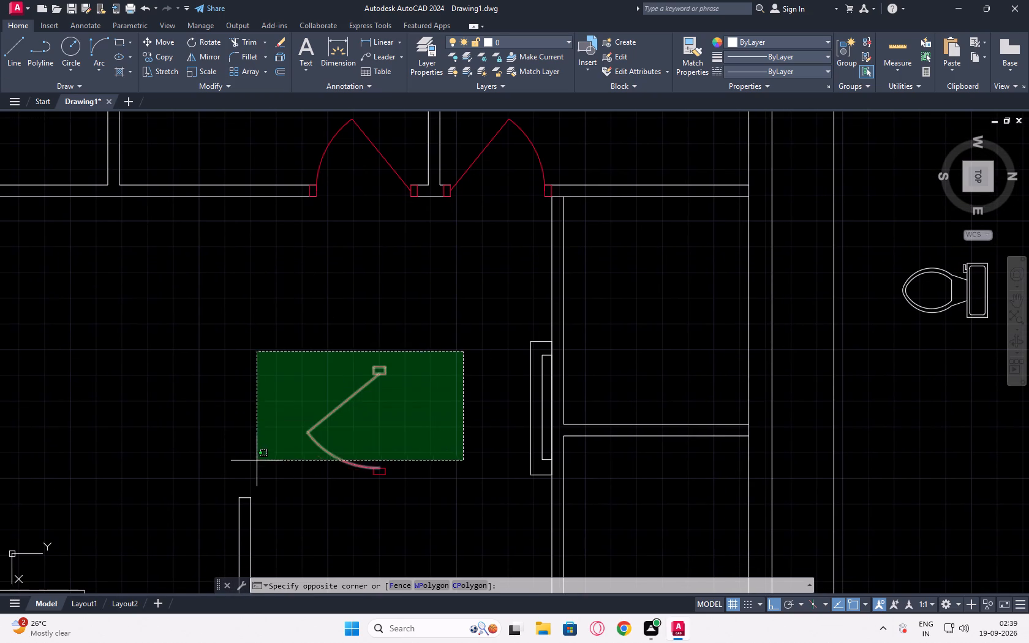
{"action": "left_click", "coordinate": [257, 487]}
{"action": "left_click", "coordinate": [174, 42]}
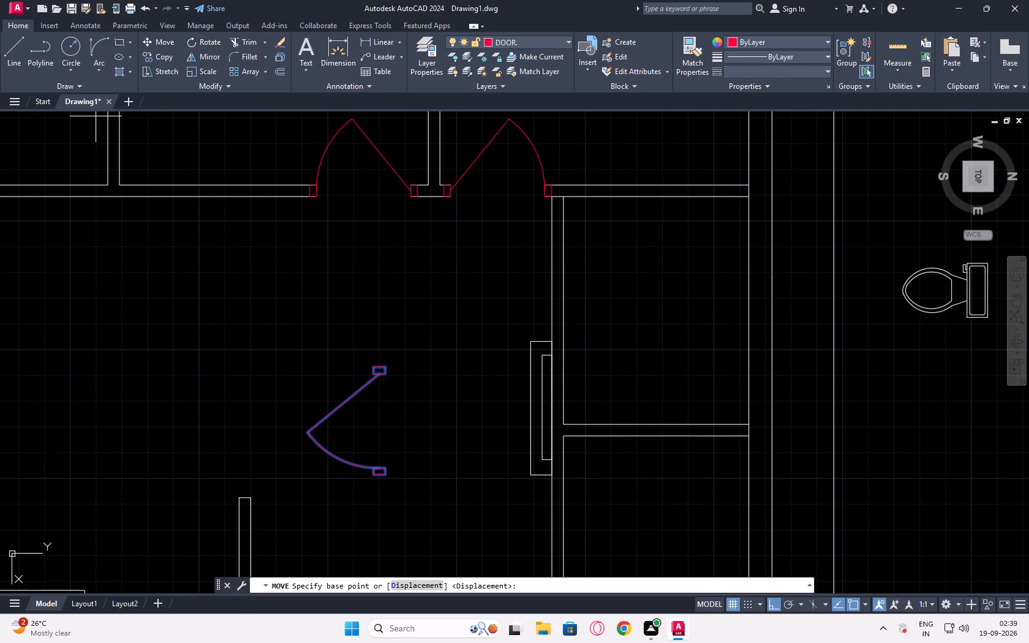
{"action": "left_click", "coordinate": [388, 366]}
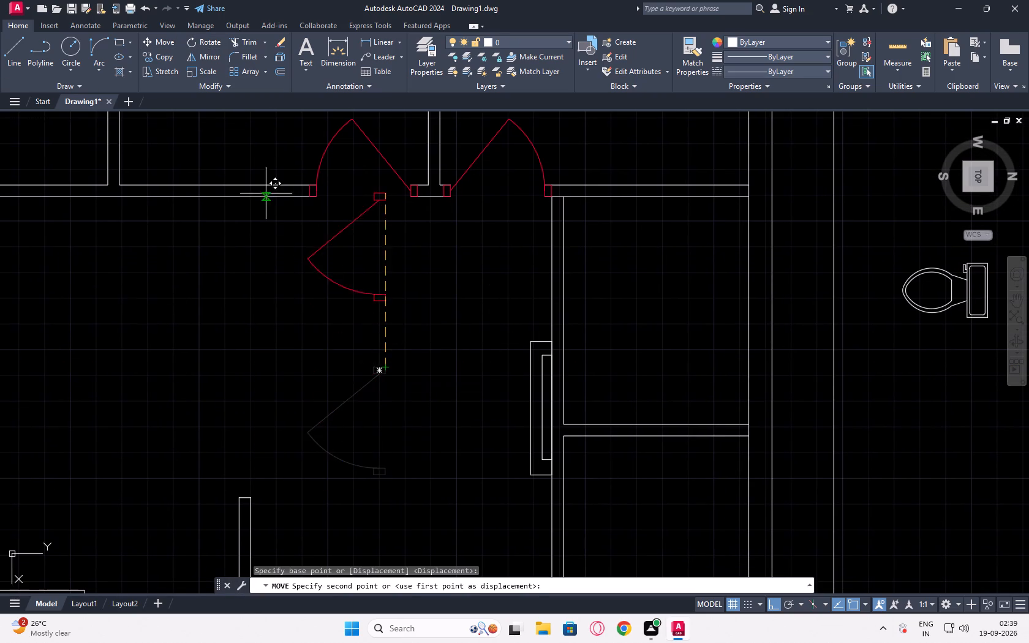
{"action": "scroll", "coordinate": [266, 192], "scroll_direction": "down", "scroll_amount": 3}
{"action": "middle_click_drag", "start_coordinate": [274, 201], "coordinate": [388, 424]}
{"action": "middle_click", "coordinate": [393, 434]}
{"action": "middle_click", "coordinate": [396, 438]}
{"action": "scroll", "coordinate": [326, 360], "scroll_direction": "up", "scroll_amount": 4}
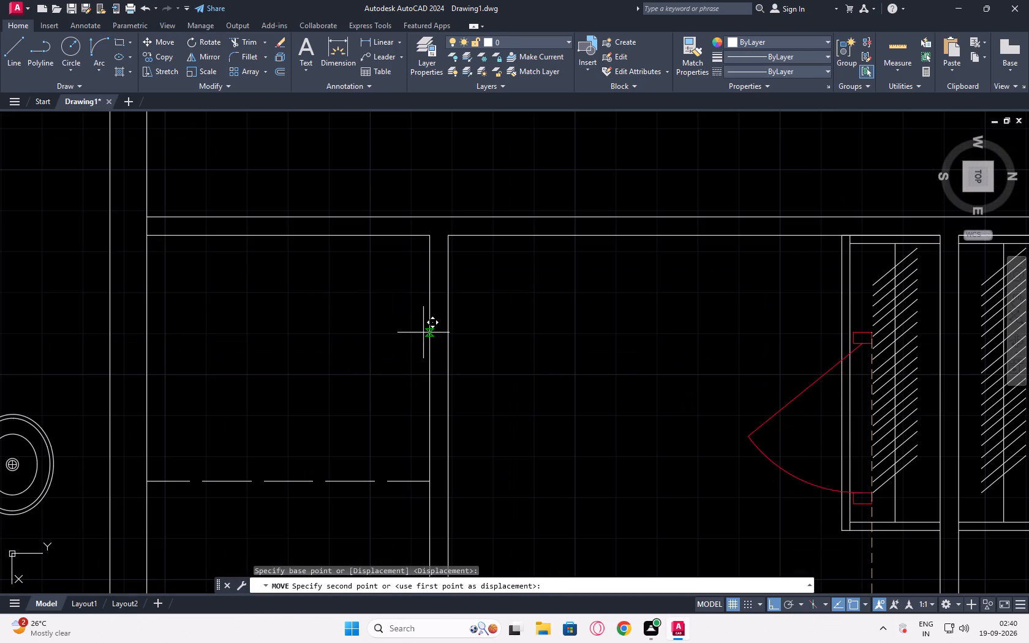
{"action": "key", "text": "F8"}
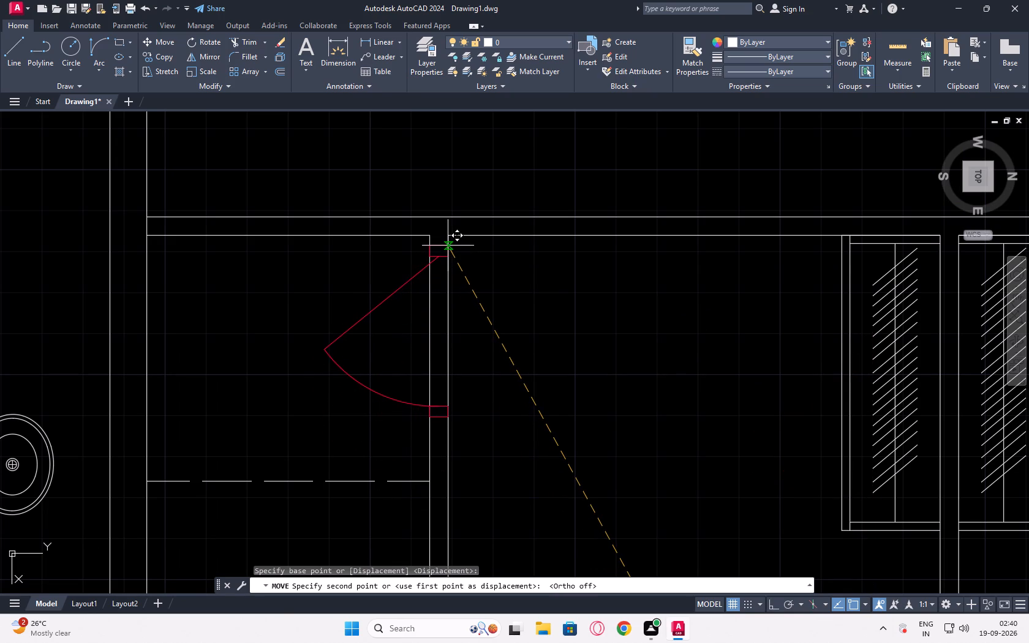
{"action": "left_click", "coordinate": [448, 244]}
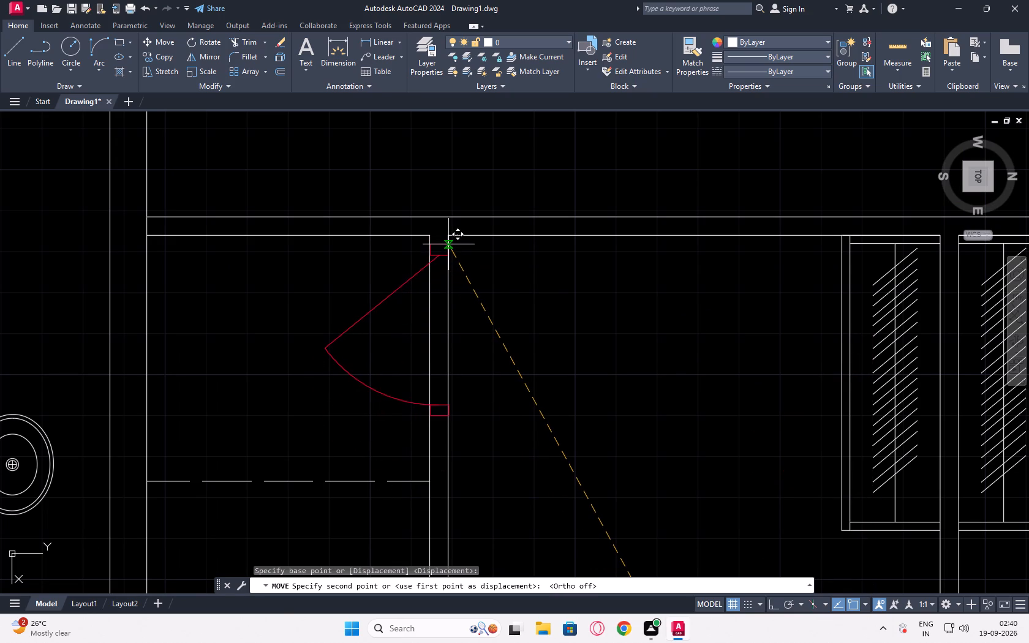
{"action": "key", "text": "Escape"}
Trim both partition wall lines between the moved door's jambs, including the leftover piece by the upper jamb, to clear the opening.
{"action": "left_click", "coordinate": [244, 40]}
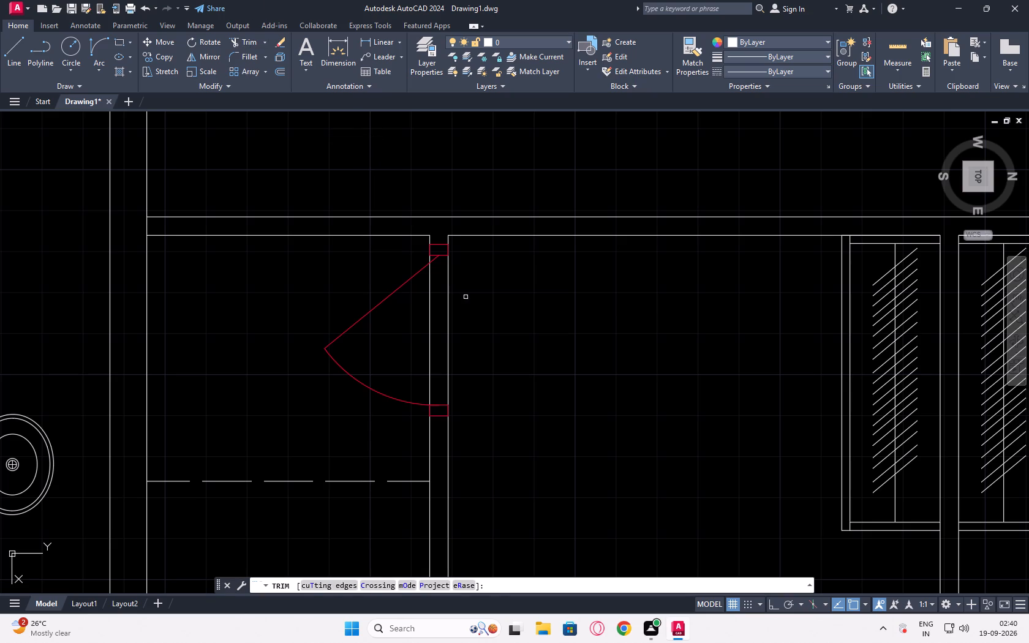
{"action": "left_click_drag", "start_coordinate": [469, 301], "coordinate": [407, 312]}
{"action": "scroll", "coordinate": [418, 242], "scroll_direction": "up", "scroll_amount": 4}
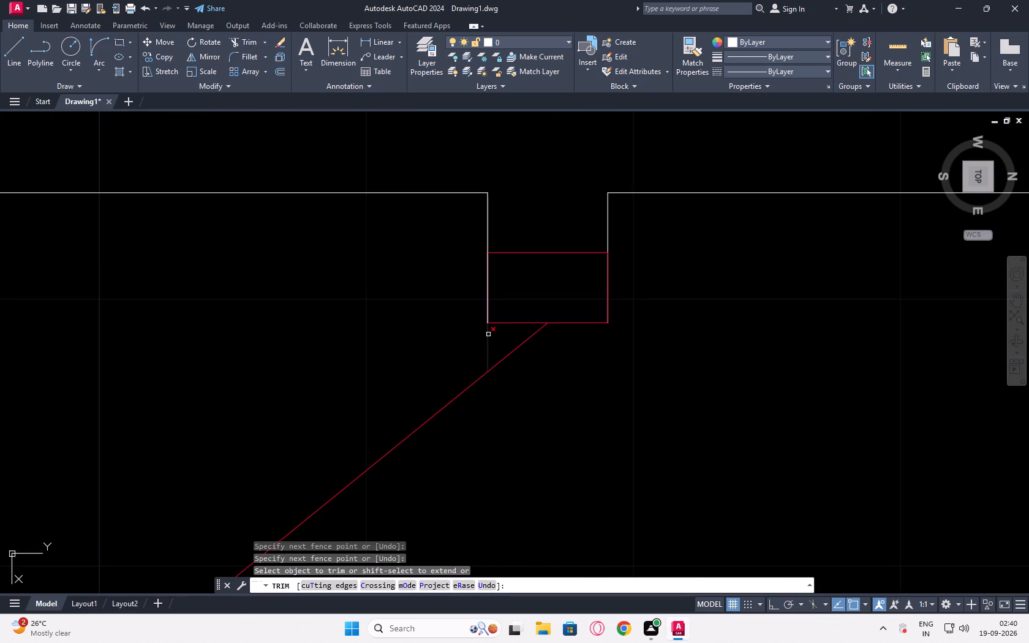
{"action": "left_click", "coordinate": [488, 334]}
{"action": "scroll", "coordinate": [556, 369], "scroll_direction": "down", "scroll_amount": 4}
{"action": "middle_click", "coordinate": [558, 419]}
{"action": "middle_click_drag", "start_coordinate": [557, 420], "coordinate": [510, 351]}
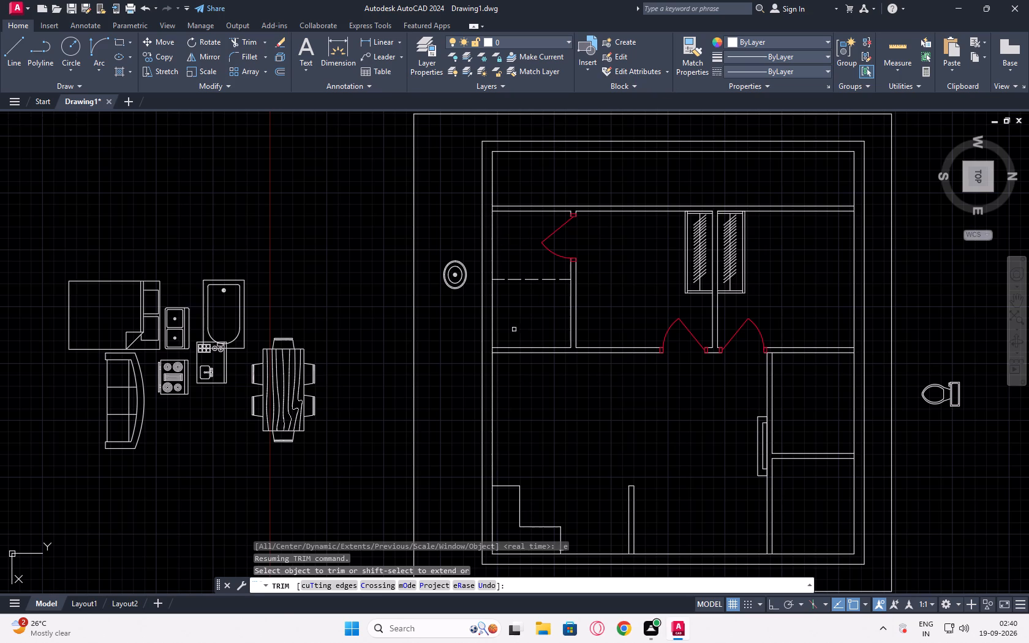
{"action": "key", "text": "Escape"}
Examine the floor plan's rooms, partition walls and door openings, especially around the large lower room.
{"action": "scroll", "coordinate": [617, 417], "scroll_direction": "down", "scroll_amount": 1}
{"action": "scroll", "coordinate": [609, 431], "scroll_direction": "up", "scroll_amount": 1}
{"action": "middle_click_drag", "start_coordinate": [609, 431], "coordinate": [554, 353]}
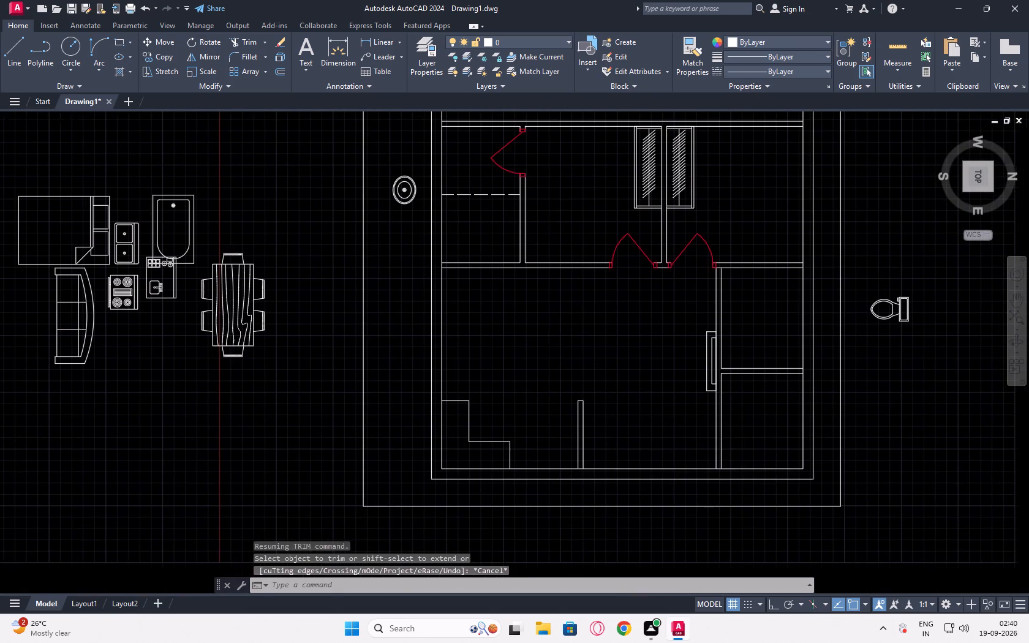
{"action": "scroll", "coordinate": [528, 429], "scroll_direction": "up", "scroll_amount": 1}
{"action": "middle_click_drag", "start_coordinate": [748, 372], "coordinate": [584, 343]}
{"action": "middle_click", "coordinate": [582, 342]}
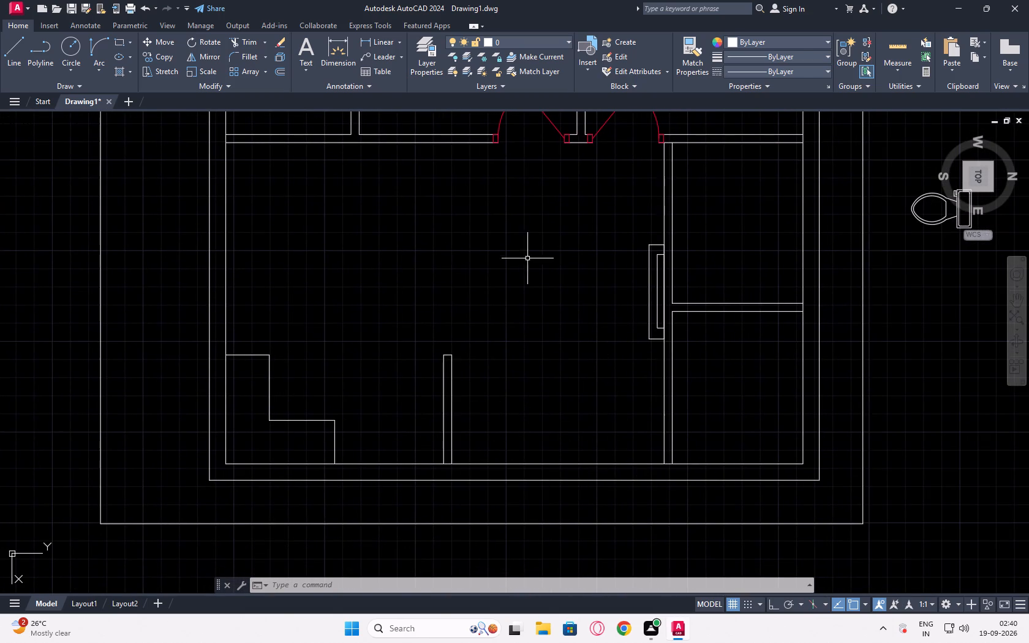
{"action": "middle_click_drag", "start_coordinate": [570, 206], "coordinate": [513, 321]}
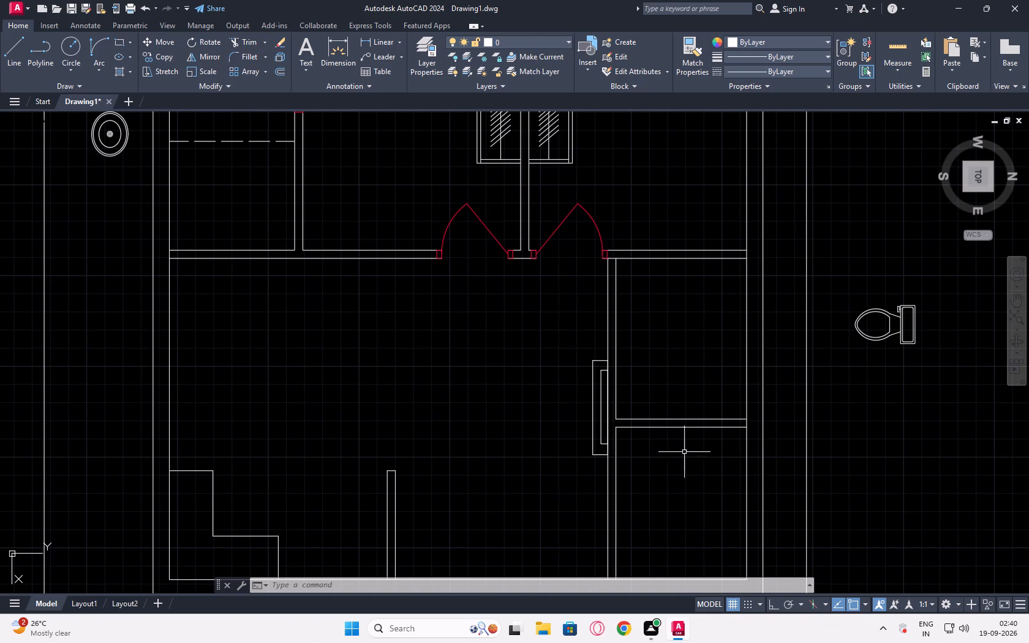
{"action": "middle_click_drag", "start_coordinate": [481, 418], "coordinate": [481, 410]}
{"action": "middle_click_drag", "start_coordinate": [486, 393], "coordinate": [489, 373]}
{"action": "middle_click_drag", "start_coordinate": [494, 351], "coordinate": [496, 317]}
{"action": "middle_click", "coordinate": [496, 317]}
{"action": "scroll", "coordinate": [444, 403], "scroll_direction": "down", "scroll_amount": 2}
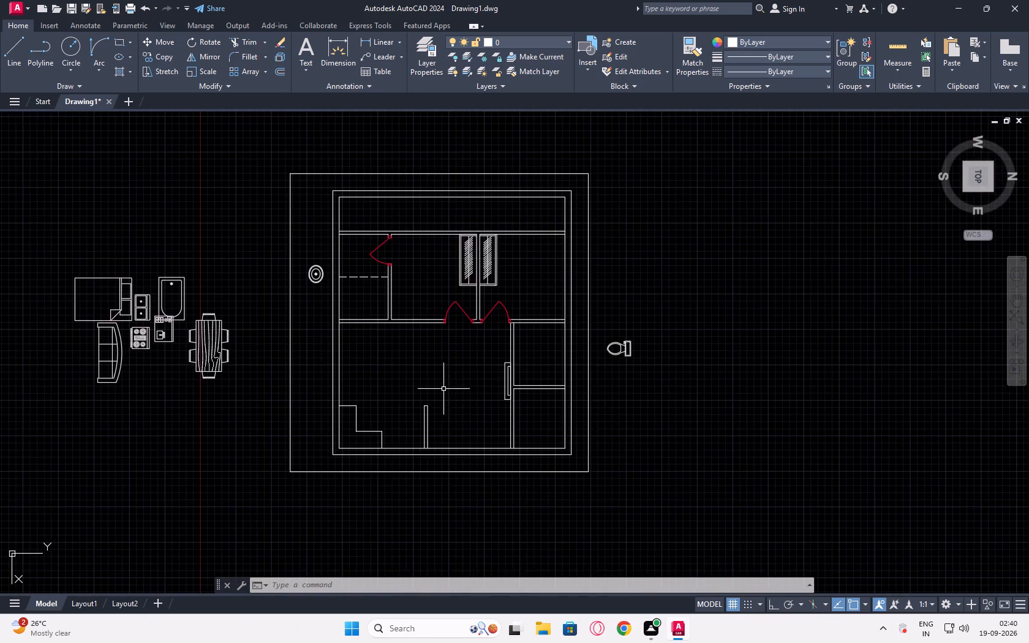
{"action": "middle_click_drag", "start_coordinate": [445, 391], "coordinate": [457, 431]}
{"action": "scroll", "coordinate": [391, 380], "scroll_direction": "up", "scroll_amount": 4}
{"action": "scroll", "coordinate": [437, 365], "scroll_direction": "down", "scroll_amount": 2}
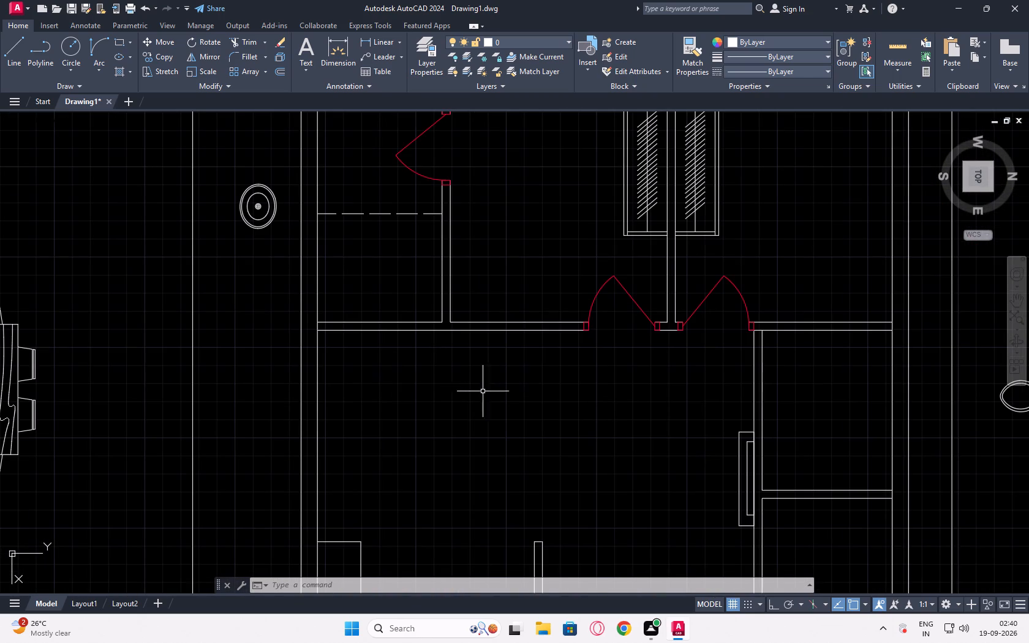
Create a new layer named FURNUTURE.
{"action": "middle_click_drag", "start_coordinate": [490, 391], "coordinate": [510, 453]}
{"action": "scroll", "coordinate": [588, 443], "scroll_direction": "down", "scroll_amount": 1}
{"action": "left_click", "coordinate": [549, 42]}
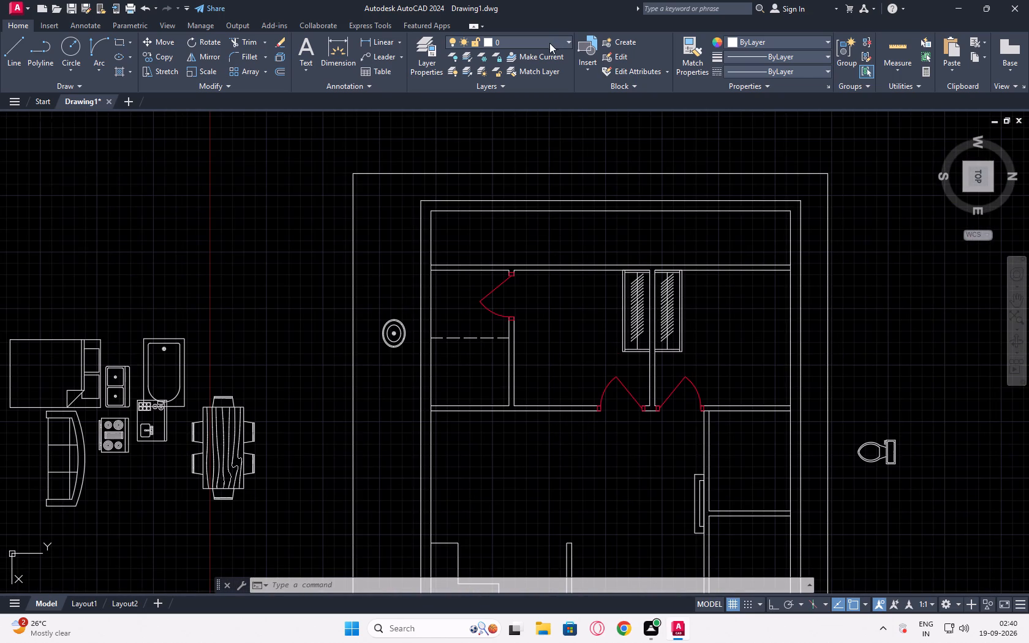
{"action": "left_click", "coordinate": [416, 55]}
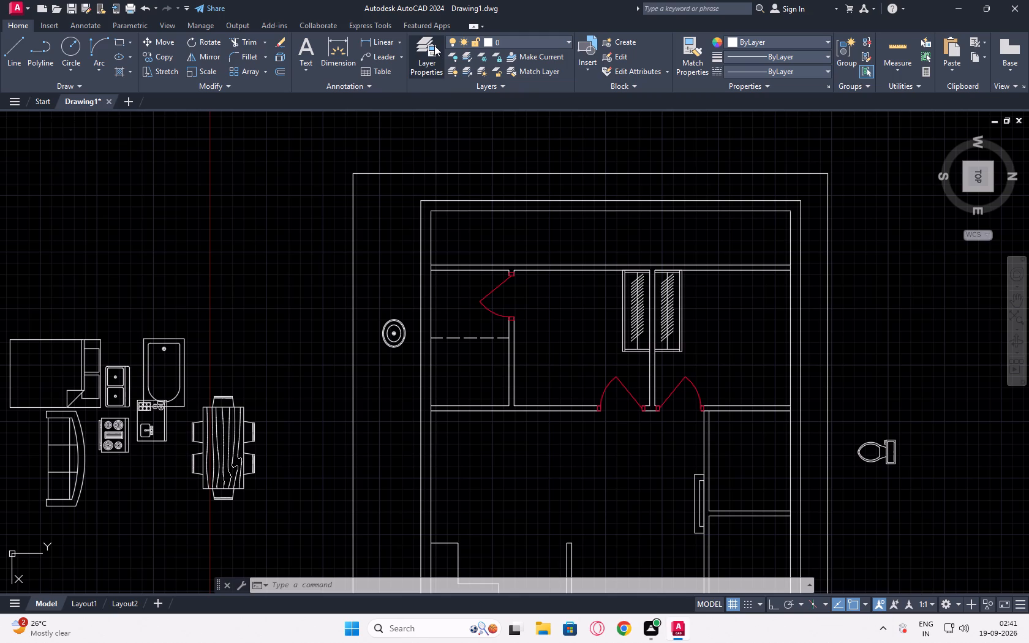
{"action": "left_click", "coordinate": [434, 45]}
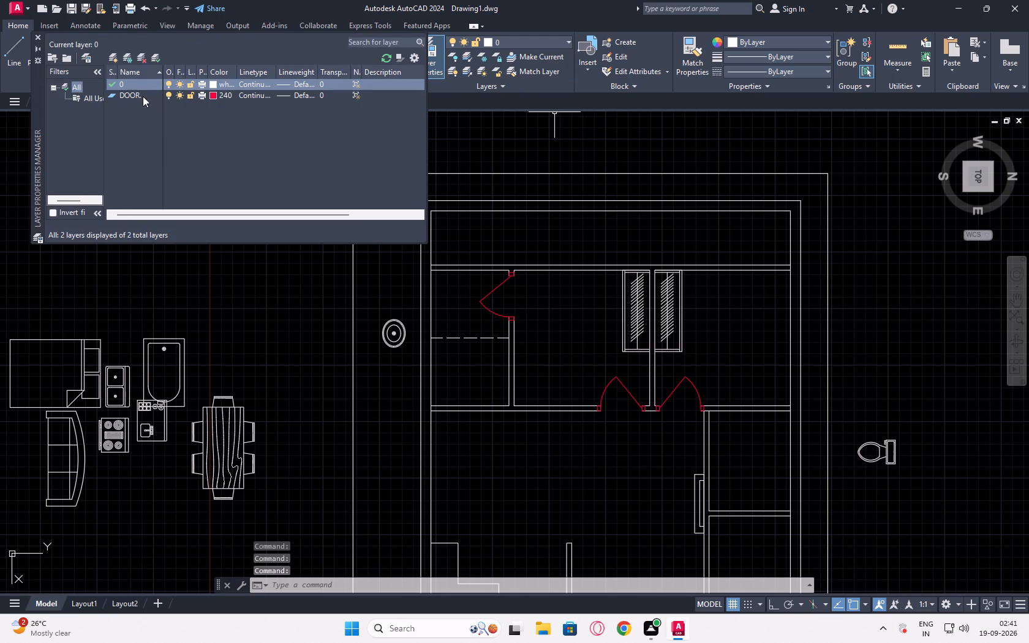
{"action": "left_click", "coordinate": [113, 49]}
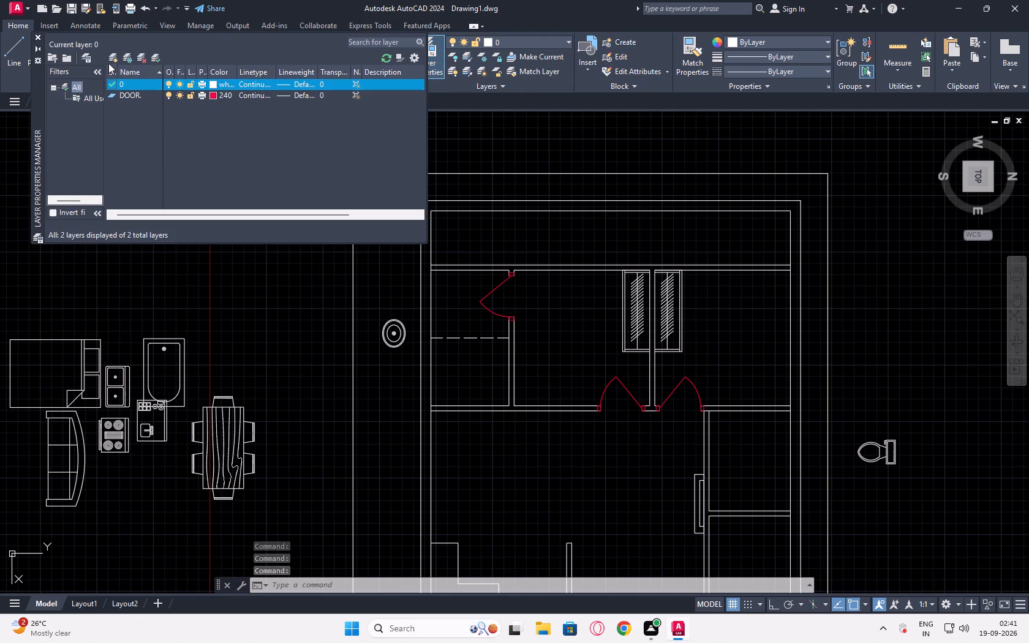
{"action": "left_click", "coordinate": [110, 58]}
{"action": "left_click_drag", "start_coordinate": [157, 97], "coordinate": [67, 97]}
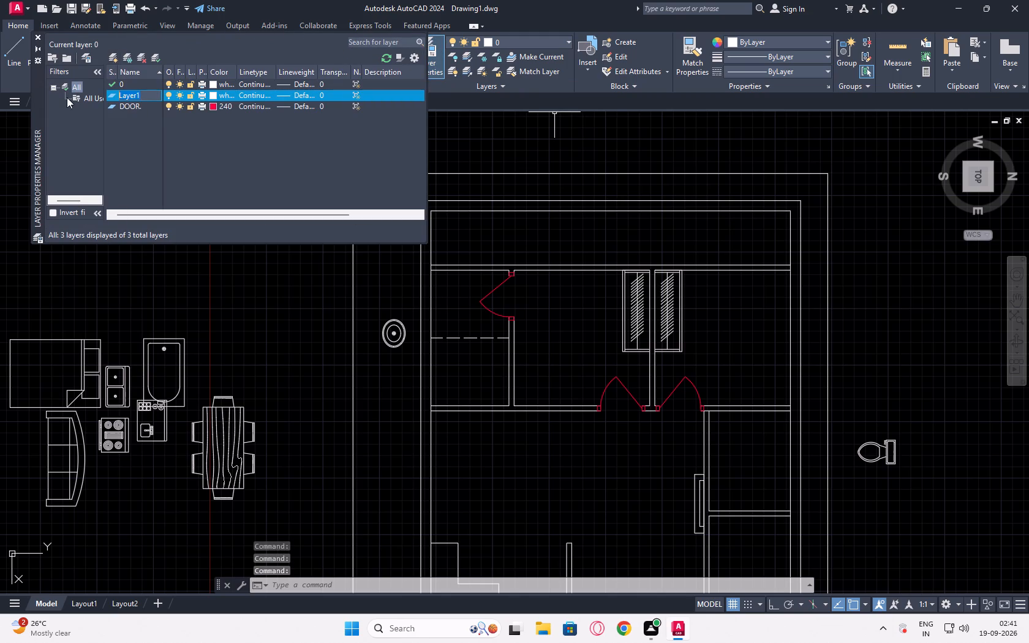
{"action": "type", "text": "FUR"}
{"action": "type", "text": "NUTURE"}
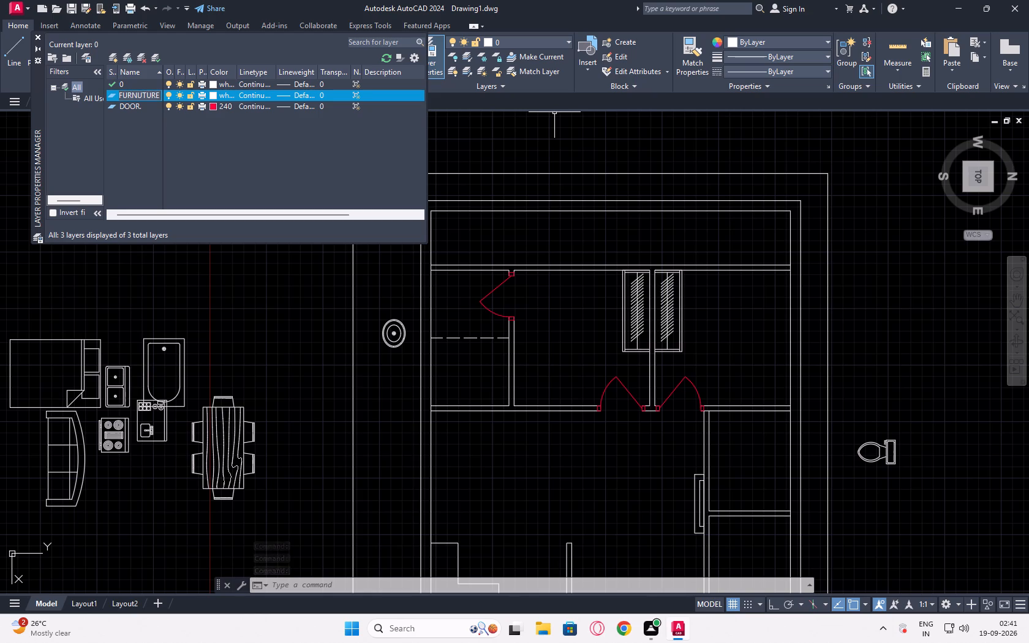
{"action": "key", "text": "Return"}
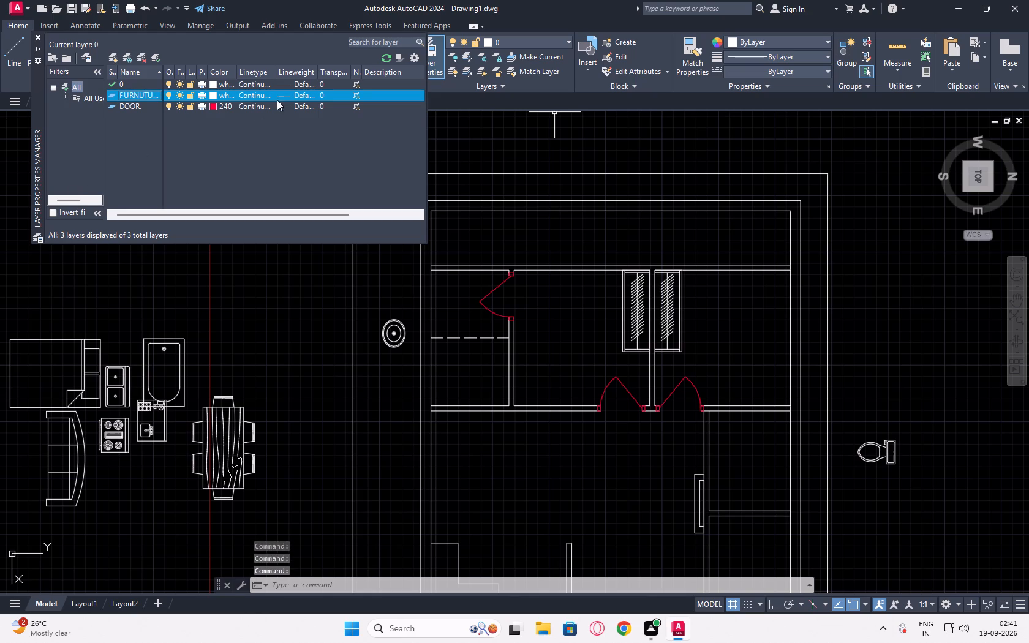
Set the FURNUTURE layer's colour to index colour 162 and close the layer manager.
{"action": "left_click", "coordinate": [214, 96]}
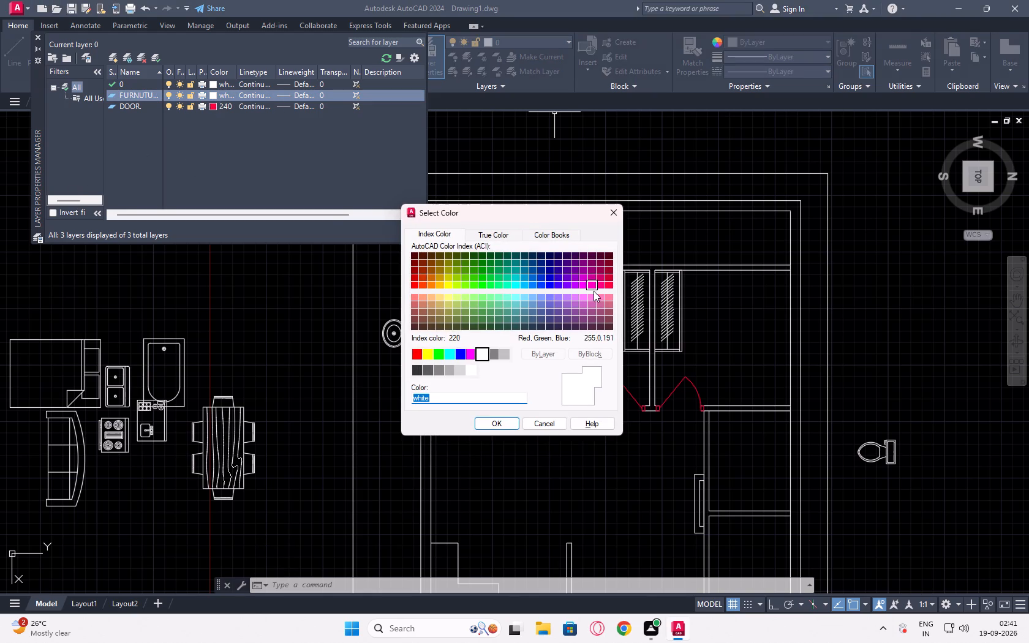
{"action": "left_click", "coordinate": [542, 276]}
{"action": "left_click", "coordinate": [493, 417]}
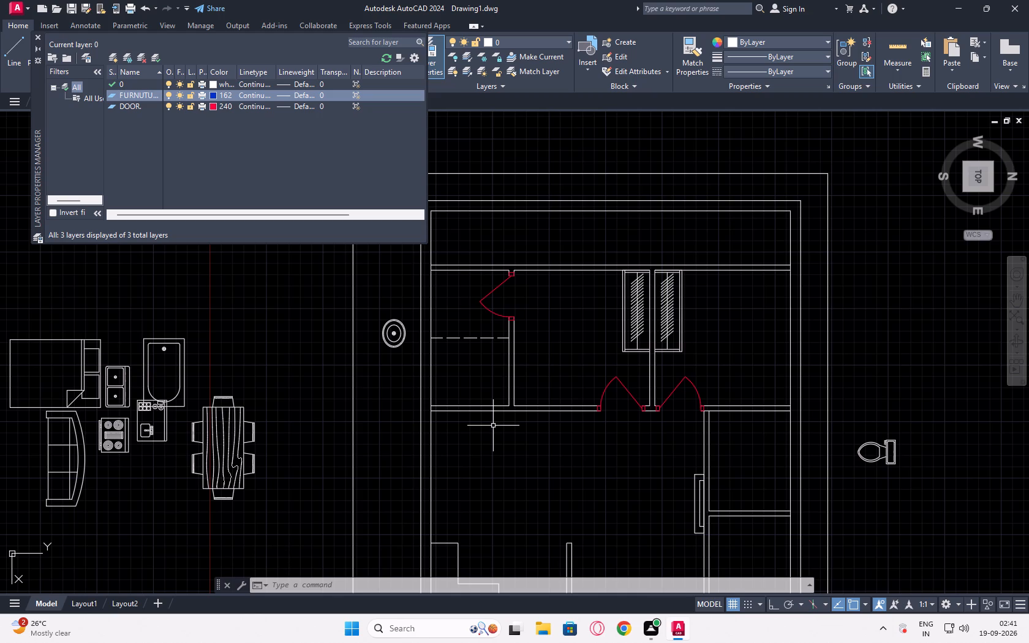
{"action": "key", "text": "Escape"}
{"action": "left_click", "coordinate": [37, 34]}
Move the dining table with its chairs into the large lower room, just above the L-shaped kitchen counter.
{"action": "left_click", "coordinate": [290, 386]}
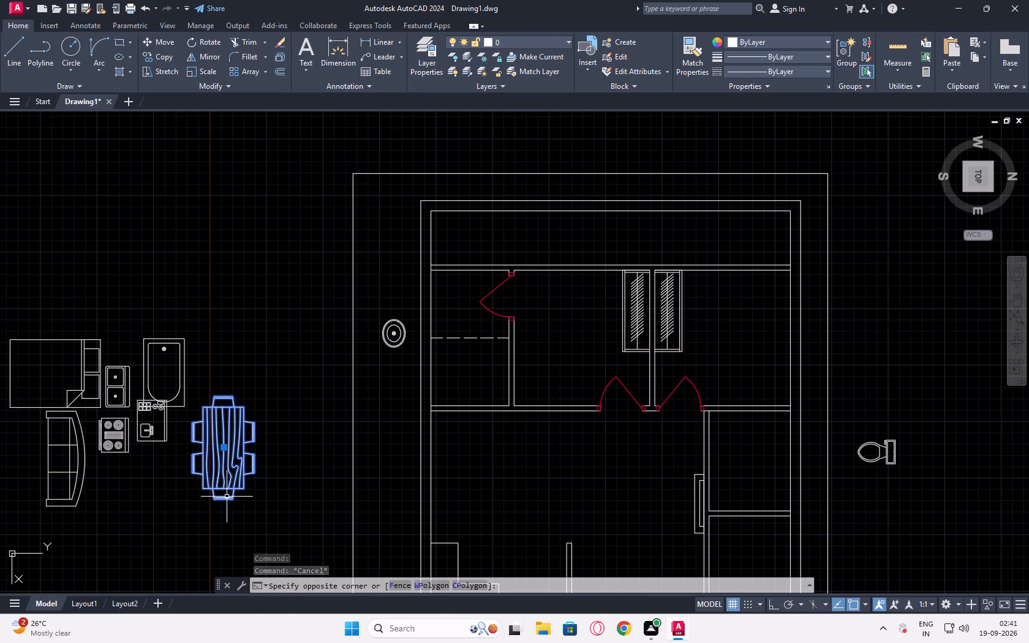
{"action": "left_click", "coordinate": [227, 497]}
{"action": "left_click", "coordinate": [170, 45]}
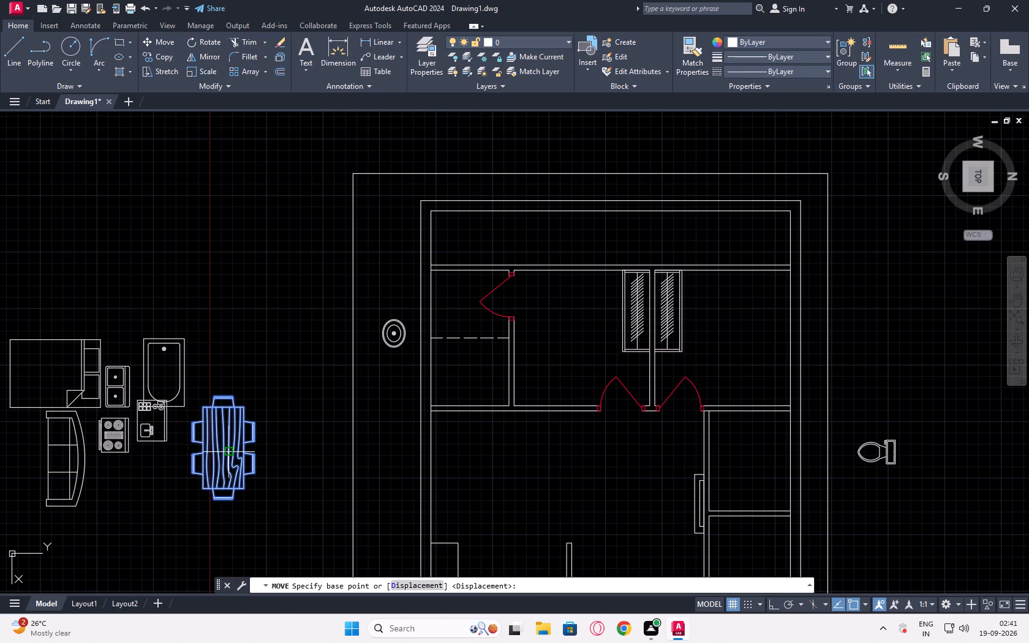
{"action": "left_click", "coordinate": [221, 449]}
{"action": "middle_click_drag", "start_coordinate": [511, 500], "coordinate": [498, 398]}
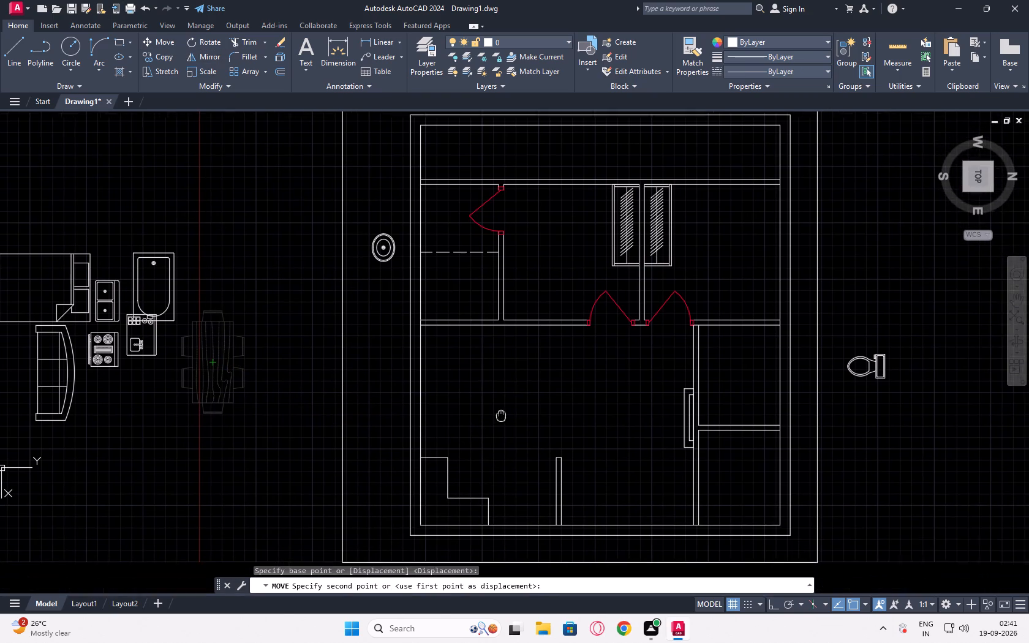
{"action": "middle_click_drag", "start_coordinate": [498, 398], "coordinate": [498, 397]}
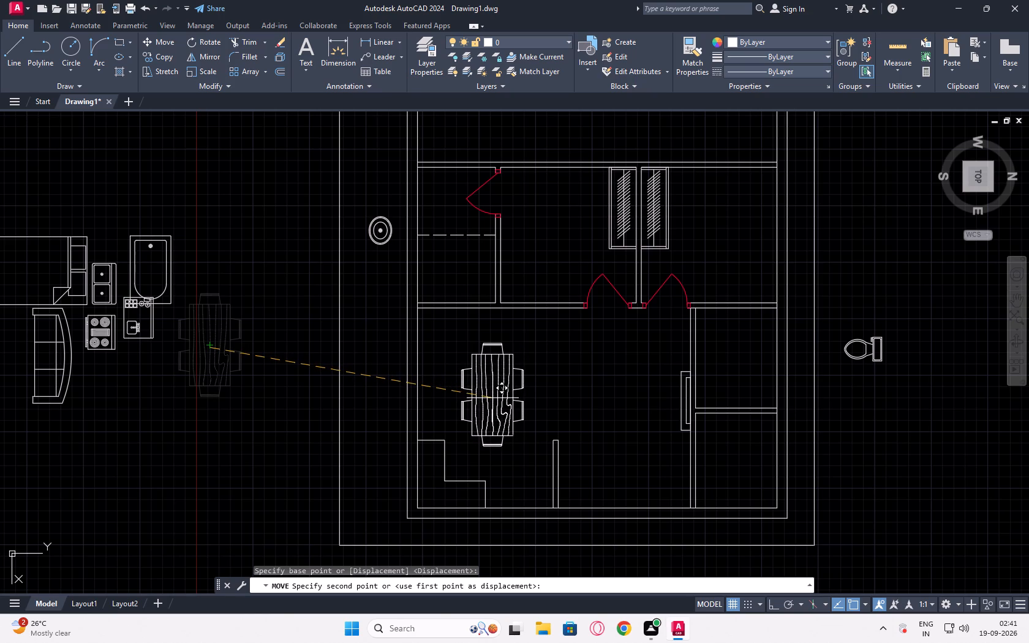
{"action": "left_click", "coordinate": [492, 398]}
{"action": "key", "text": "Escape"}
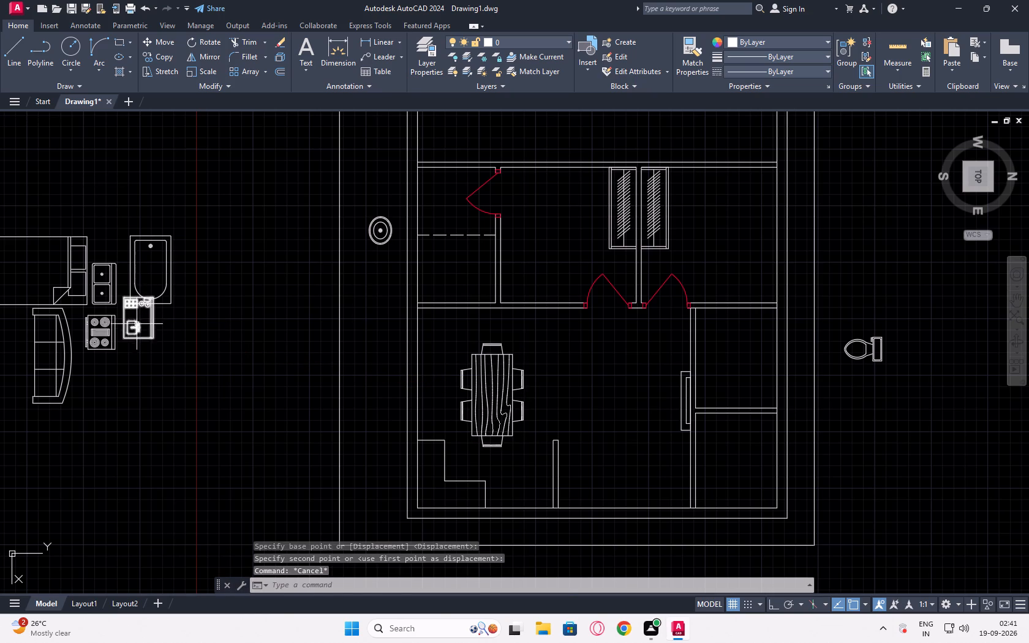
Move the four-burner stove onto the vertical leg of the L-shaped kitchen counter.
{"action": "left_click", "coordinate": [108, 350]}
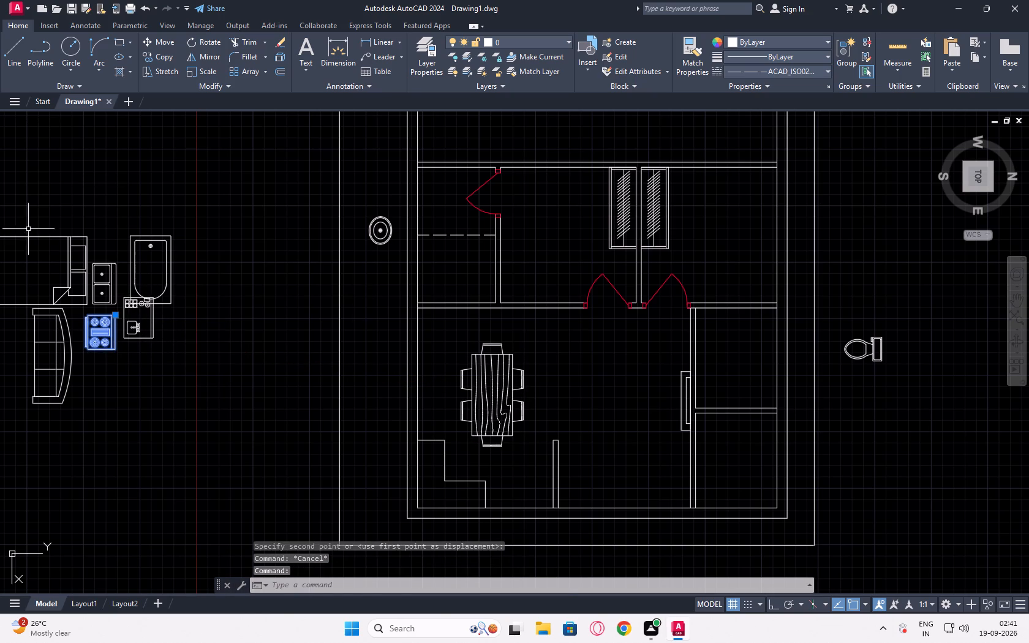
{"action": "left_click", "coordinate": [160, 42]}
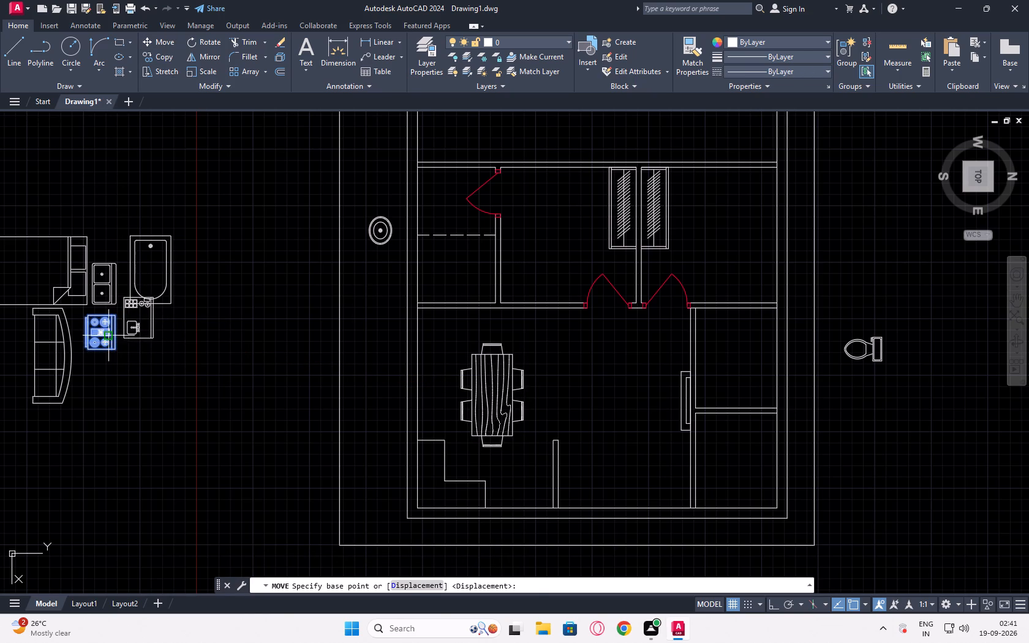
{"action": "left_click", "coordinate": [101, 331]}
{"action": "scroll", "coordinate": [394, 482], "scroll_direction": "up", "scroll_amount": 3}
{"action": "middle_click_drag", "start_coordinate": [369, 465], "coordinate": [350, 457]}
{"action": "middle_click_drag", "start_coordinate": [306, 449], "coordinate": [168, 404]}
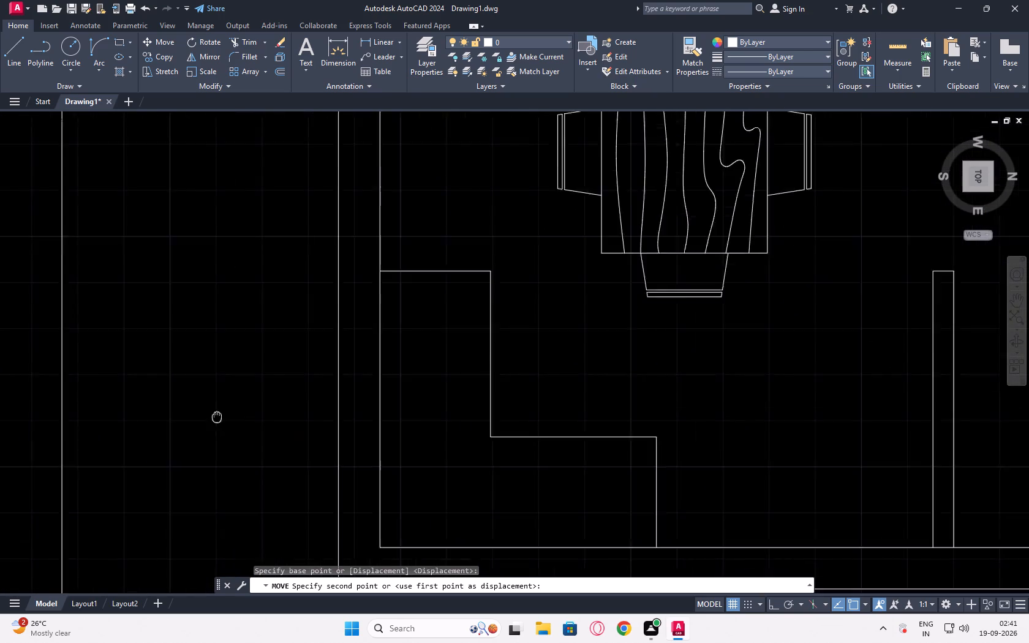
{"action": "middle_click_drag", "start_coordinate": [168, 404], "coordinate": [96, 373]}
{"action": "middle_click", "coordinate": [95, 373]}
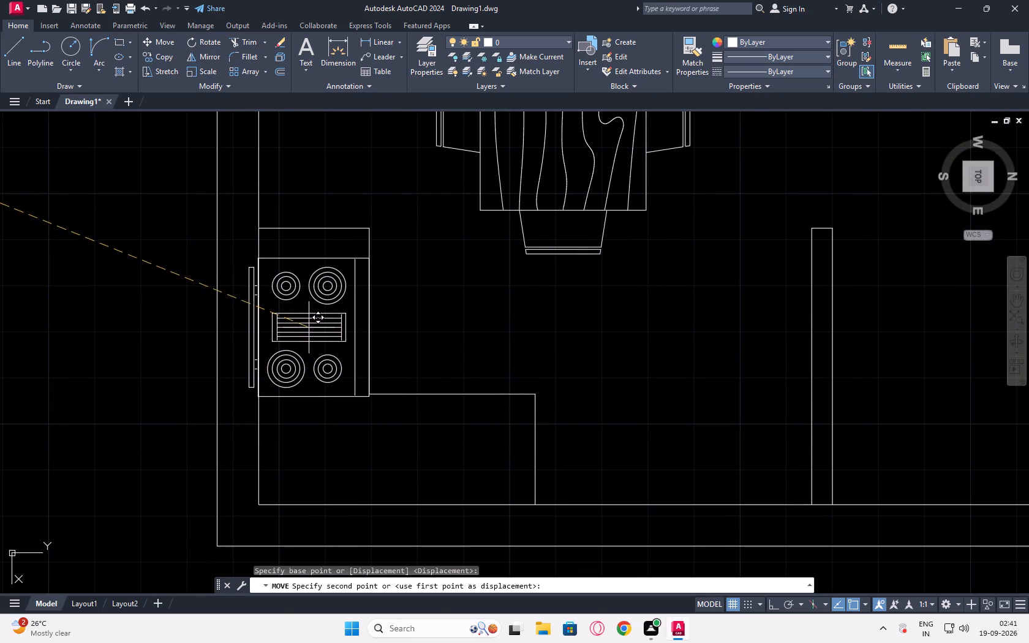
{"action": "left_click", "coordinate": [309, 324]}
{"action": "key", "text": "Escape"}
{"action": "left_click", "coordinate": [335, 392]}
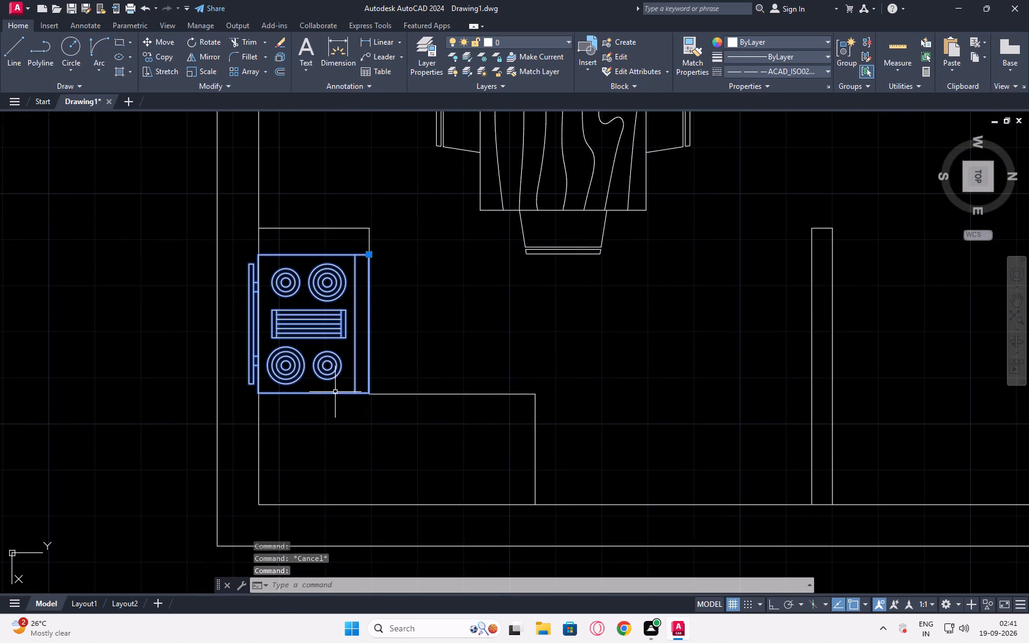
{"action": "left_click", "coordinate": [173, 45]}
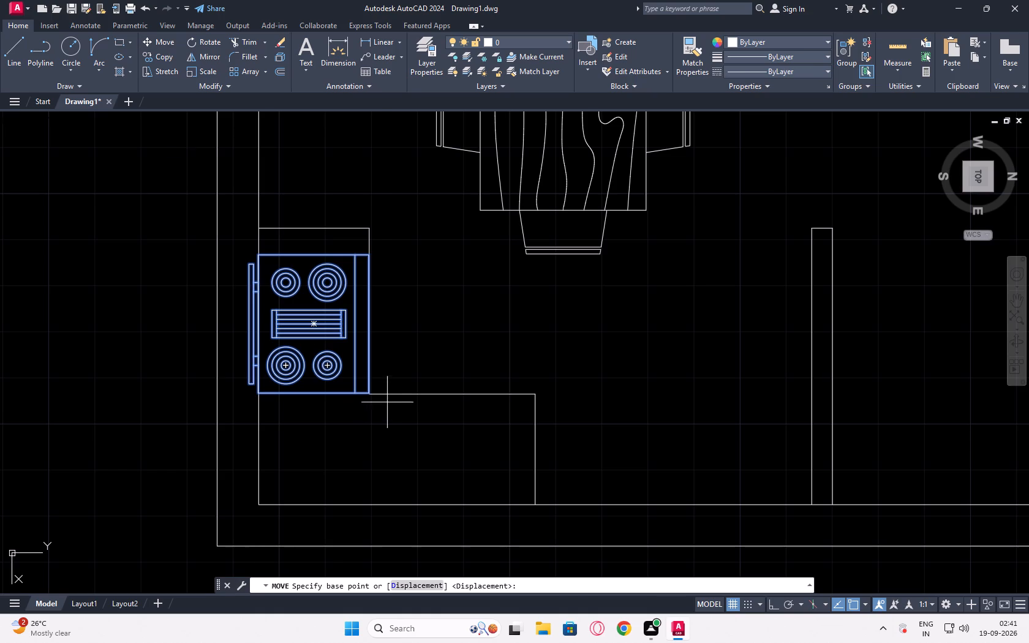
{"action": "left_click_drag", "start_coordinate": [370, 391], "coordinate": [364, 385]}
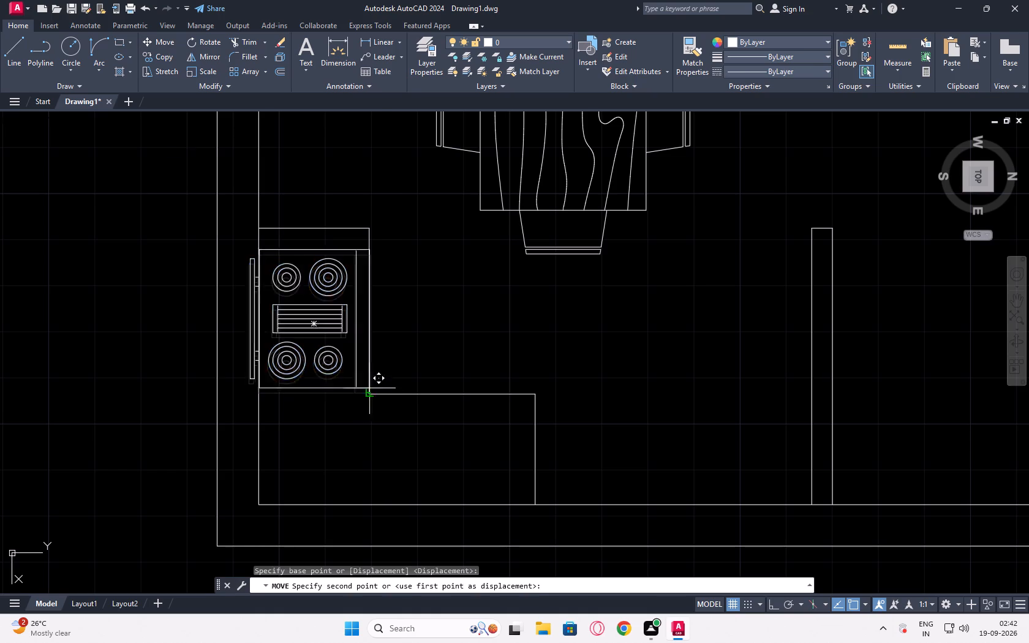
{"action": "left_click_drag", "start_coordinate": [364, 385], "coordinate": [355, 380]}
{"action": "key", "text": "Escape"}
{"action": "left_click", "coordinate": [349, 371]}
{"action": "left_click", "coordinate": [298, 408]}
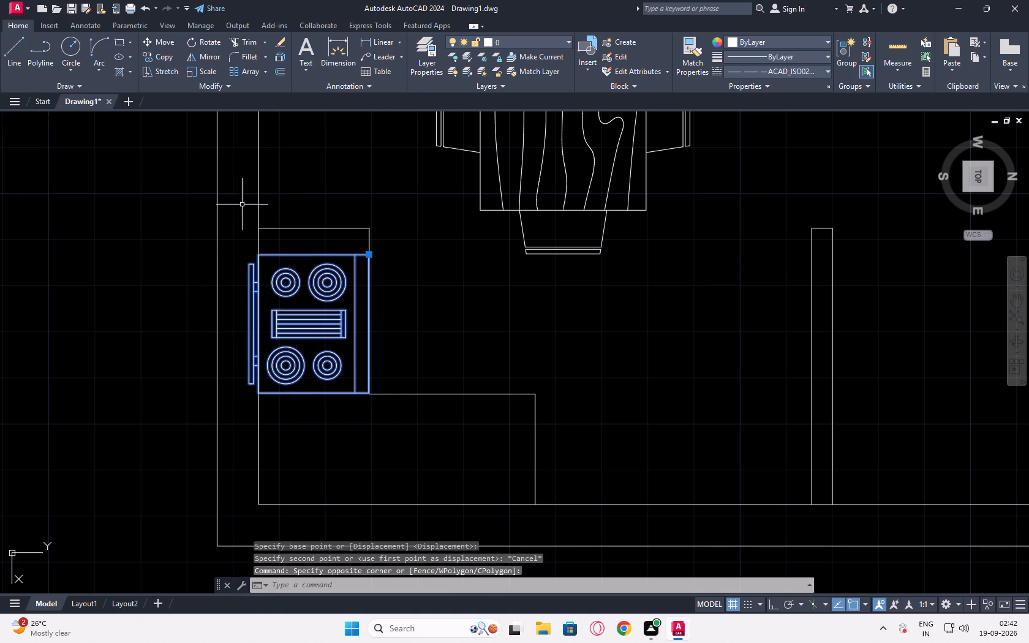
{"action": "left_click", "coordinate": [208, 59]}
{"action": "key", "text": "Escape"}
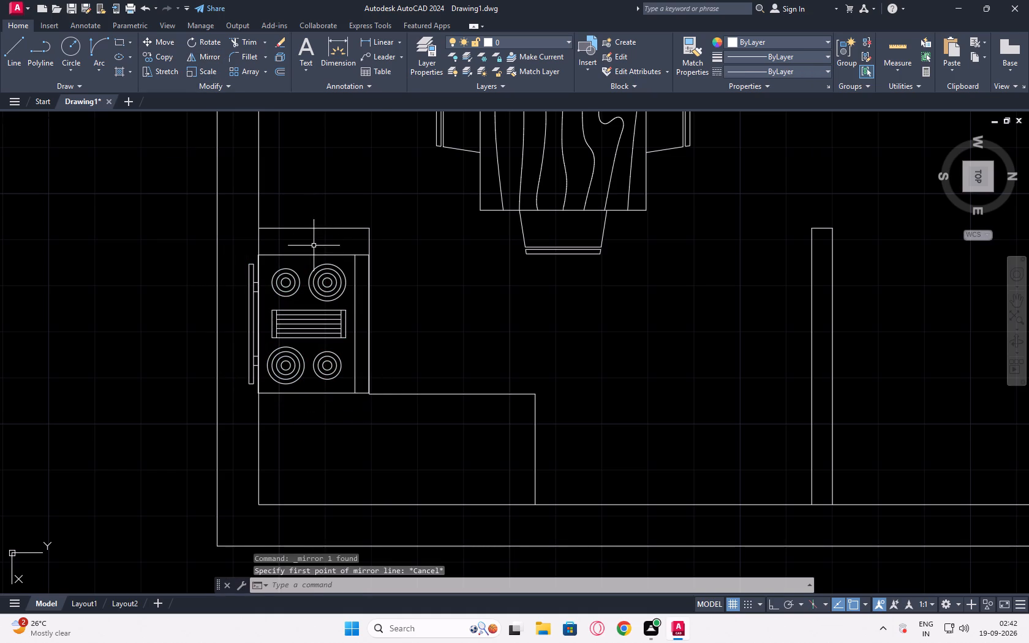
Scale the stove down freehand from its corner at the counter's inner corner, making it narrower than the counter.
{"action": "left_click_drag", "start_coordinate": [314, 246], "coordinate": [311, 266]}
{"action": "left_click", "coordinate": [310, 334]}
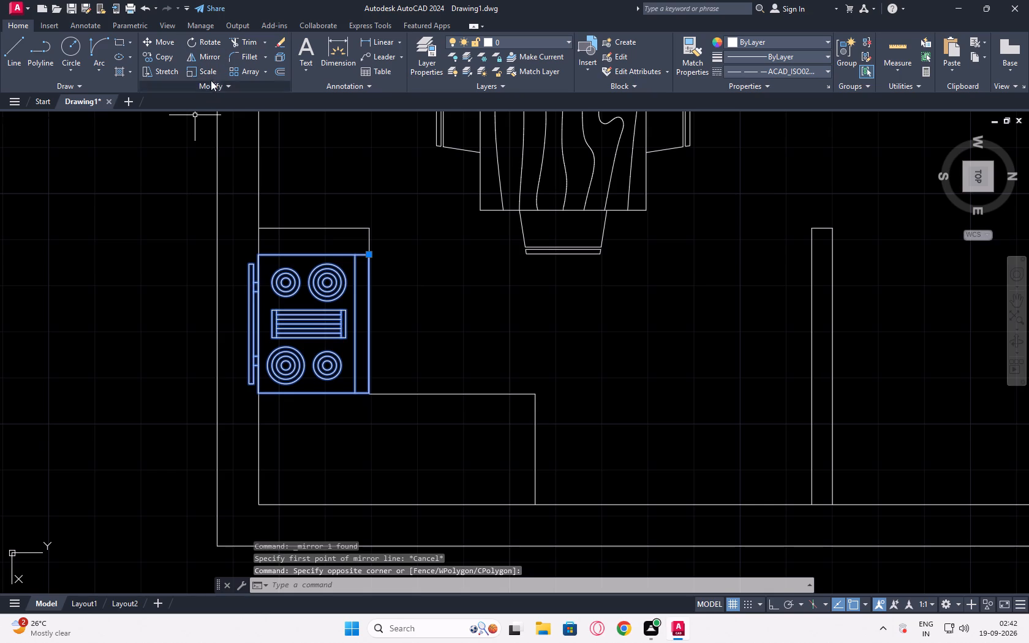
{"action": "left_click", "coordinate": [204, 76]}
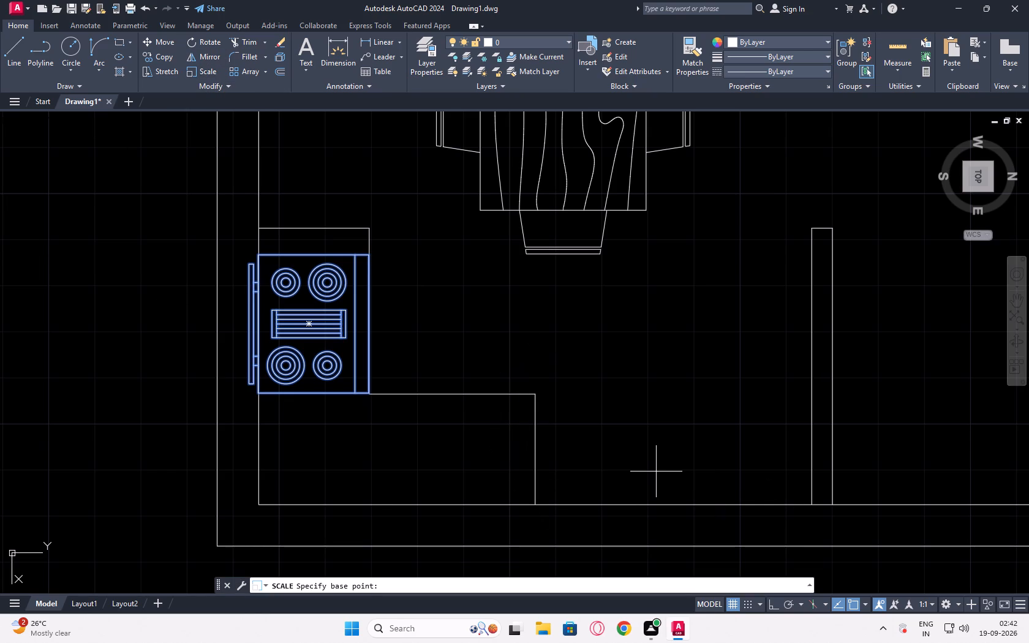
{"action": "left_click", "coordinate": [369, 397]}
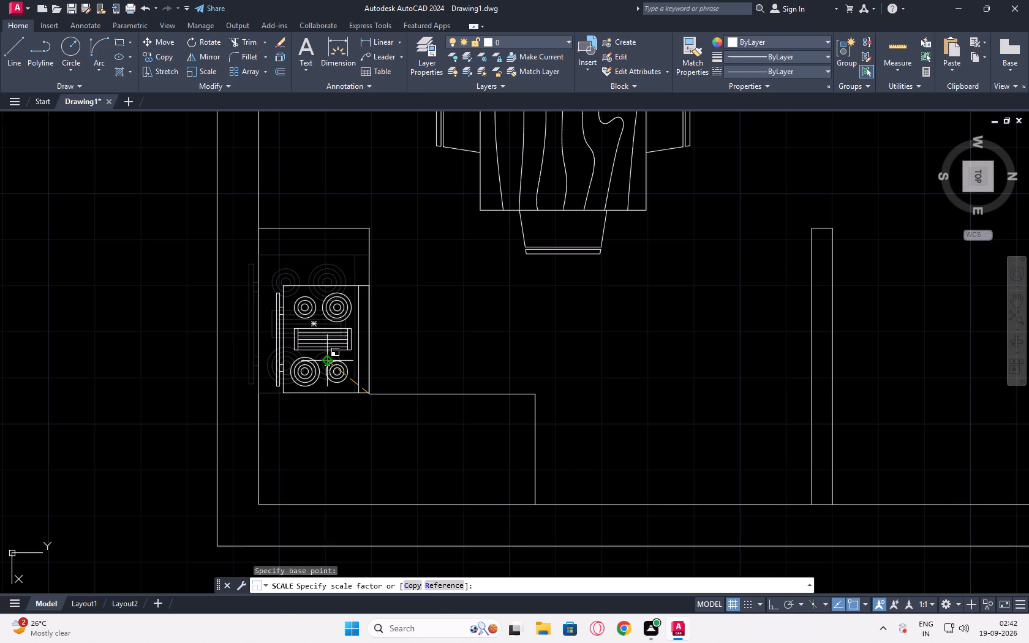
{"action": "left_click", "coordinate": [325, 358]}
Move the reduced stove up and inward so it sits within the counter's vertical leg, clear of its edges.
{"action": "left_click_drag", "start_coordinate": [318, 273], "coordinate": [317, 279]}
{"action": "left_click", "coordinate": [277, 449]}
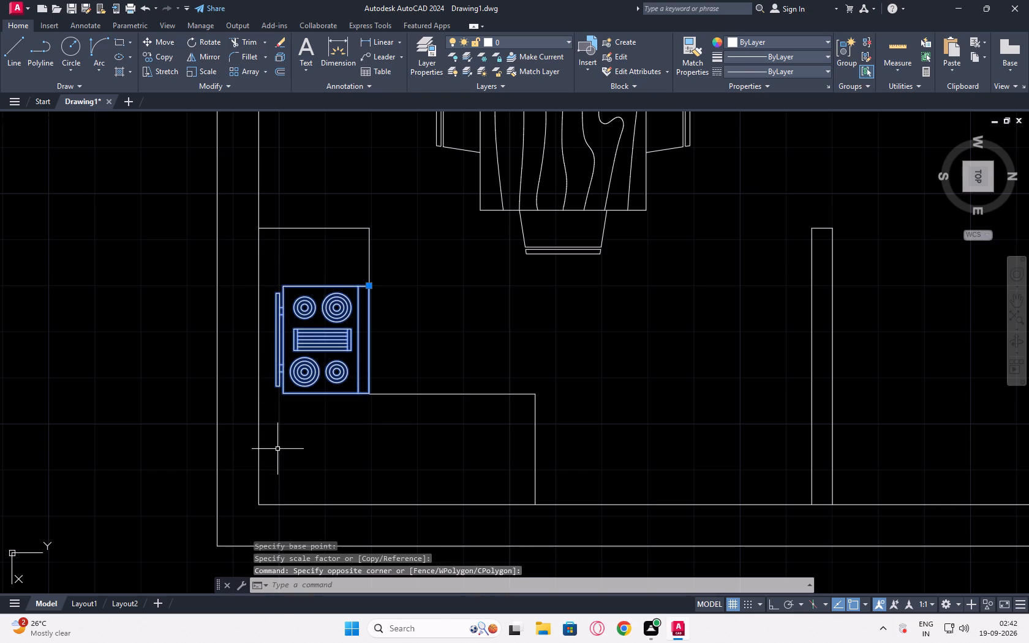
{"action": "left_click", "coordinate": [145, 43]}
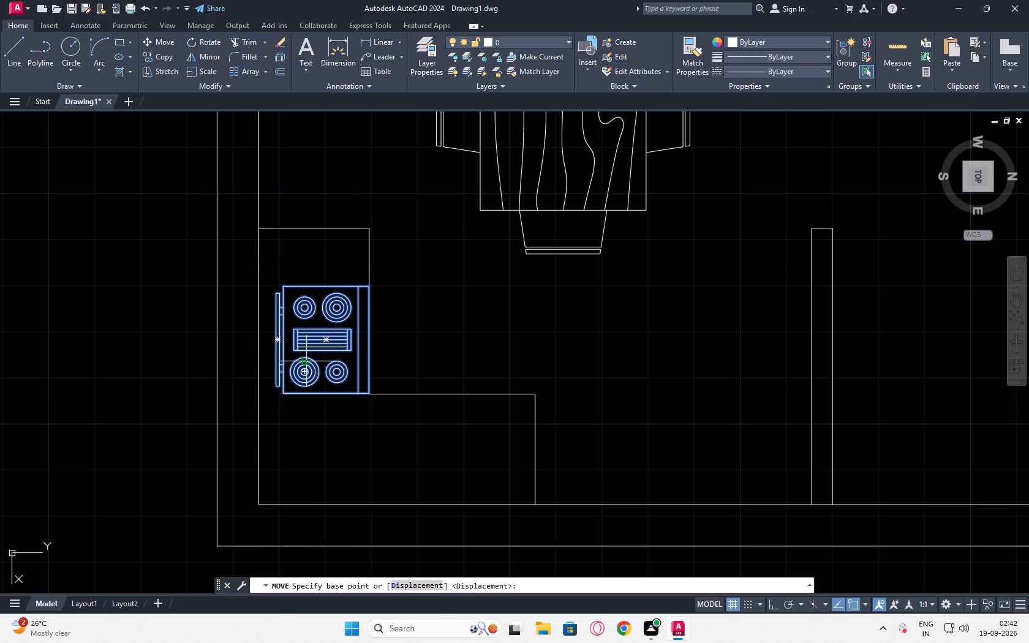
{"action": "left_click", "coordinate": [284, 284]}
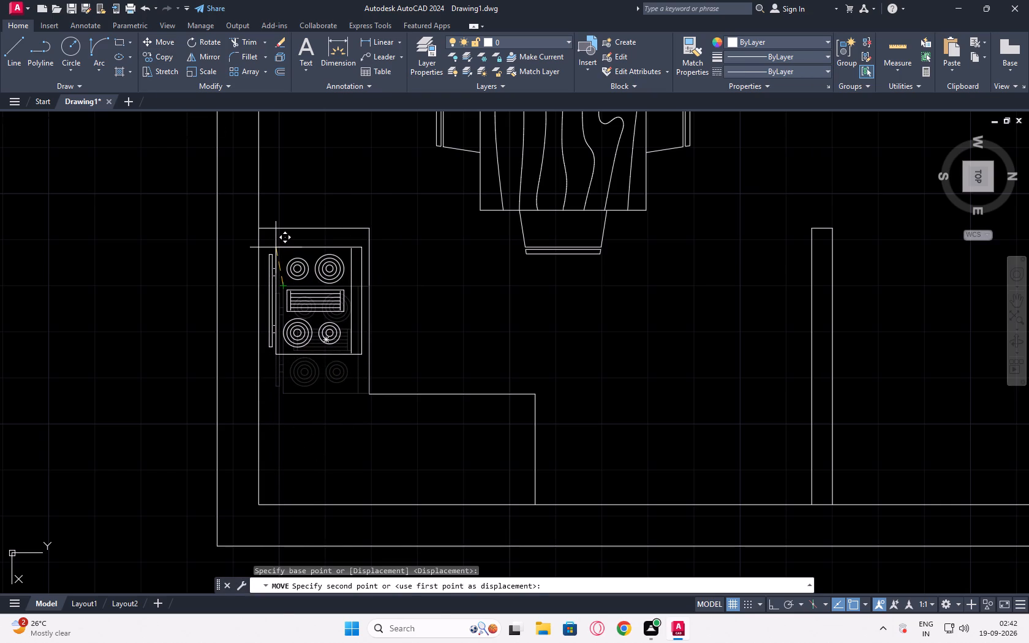
{"action": "left_click", "coordinate": [276, 247]}
Move the double-bowl sink from the loose furniture to just outside the plan's outer boundary, level with the kitchen counter.
{"action": "scroll", "coordinate": [281, 415], "scroll_direction": "down", "scroll_amount": 1}
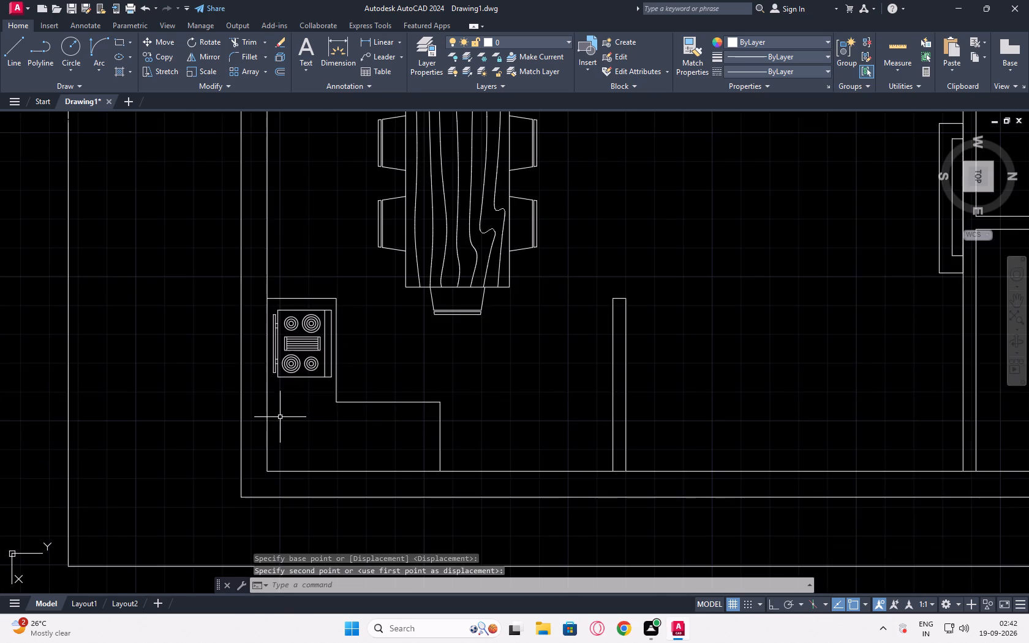
{"action": "middle_click_drag", "start_coordinate": [280, 417], "coordinate": [502, 451]}
{"action": "scroll", "coordinate": [349, 431], "scroll_direction": "down", "scroll_amount": 1}
{"action": "scroll", "coordinate": [502, 451], "scroll_direction": "down", "scroll_amount": 1}
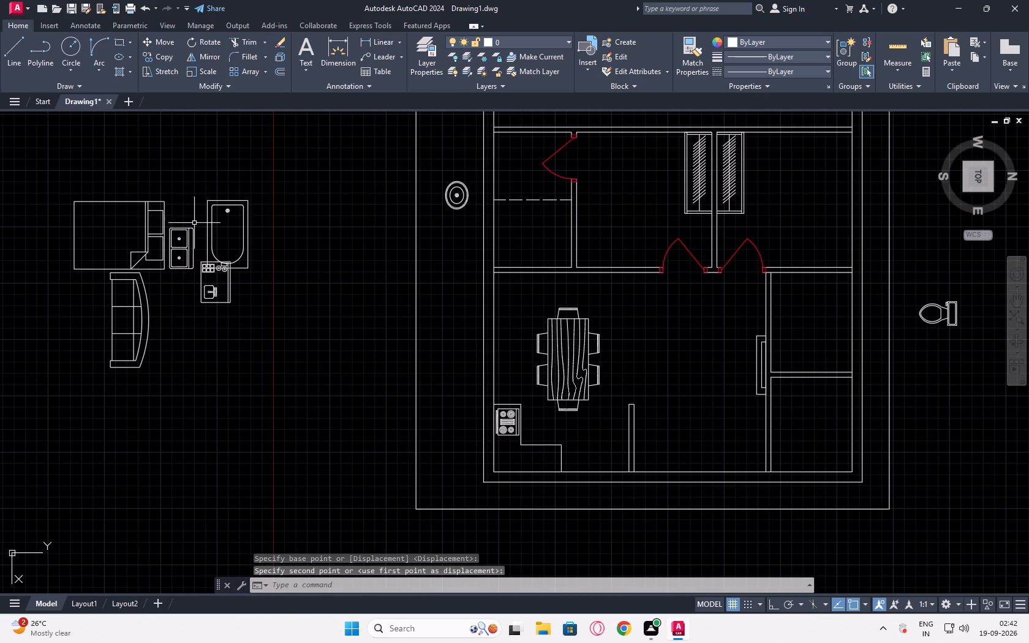
{"action": "left_click", "coordinate": [194, 222]}
{"action": "left_click", "coordinate": [179, 258]}
{"action": "left_click", "coordinate": [160, 40]}
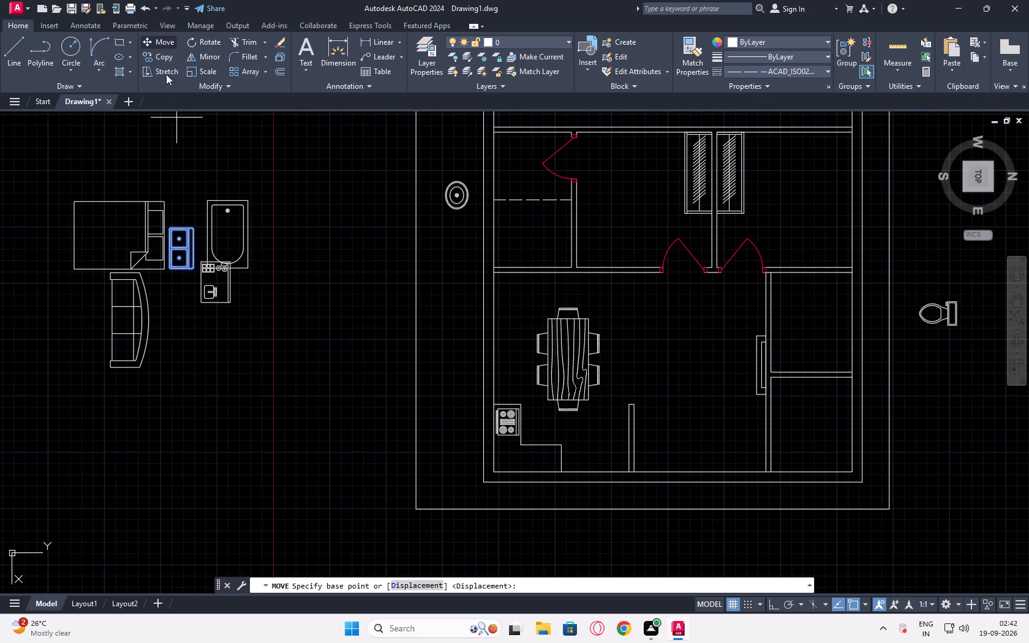
{"action": "left_click", "coordinate": [178, 231]}
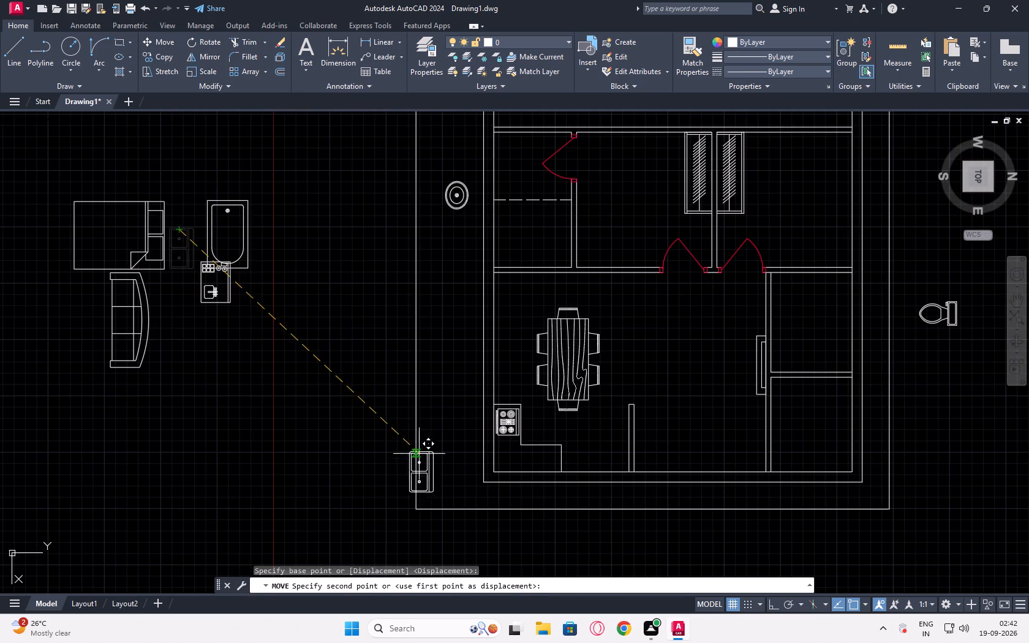
{"action": "left_click", "coordinate": [384, 444]}
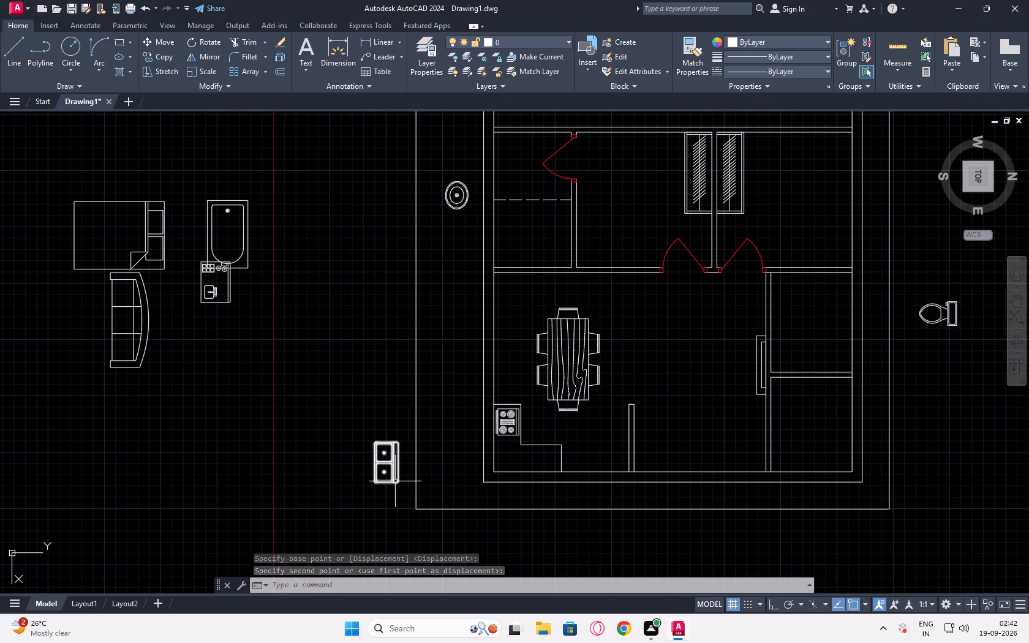
Rotate the double-bowl sink freehand by about 271° about its upper corner, so its two bowls lie side by side horizontally.
{"action": "scroll", "coordinate": [395, 481], "scroll_direction": "up", "scroll_amount": 1}
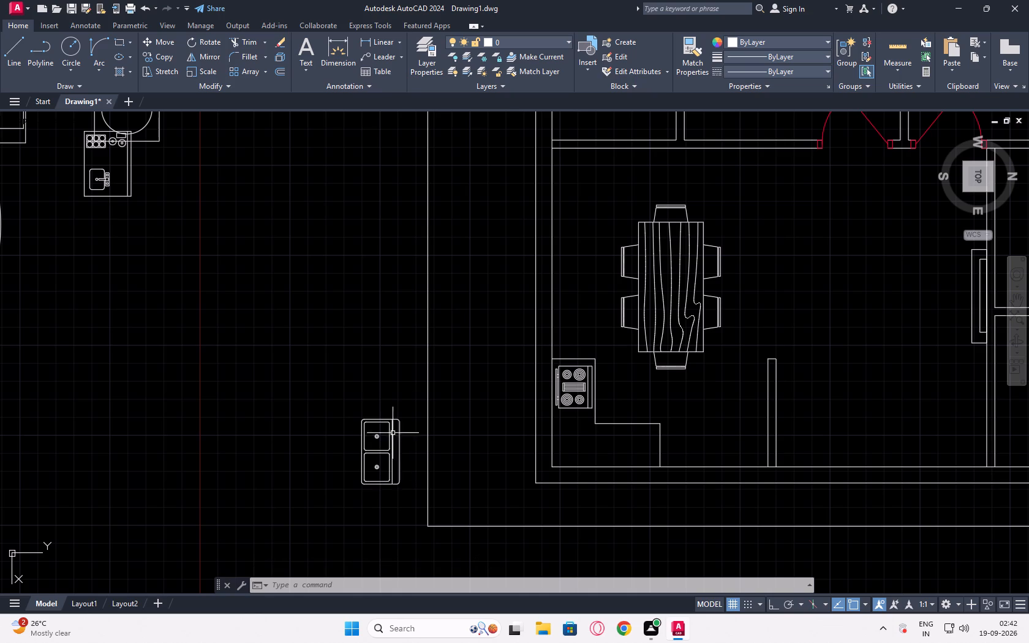
{"action": "left_click", "coordinate": [401, 405]}
{"action": "left_click", "coordinate": [363, 515]}
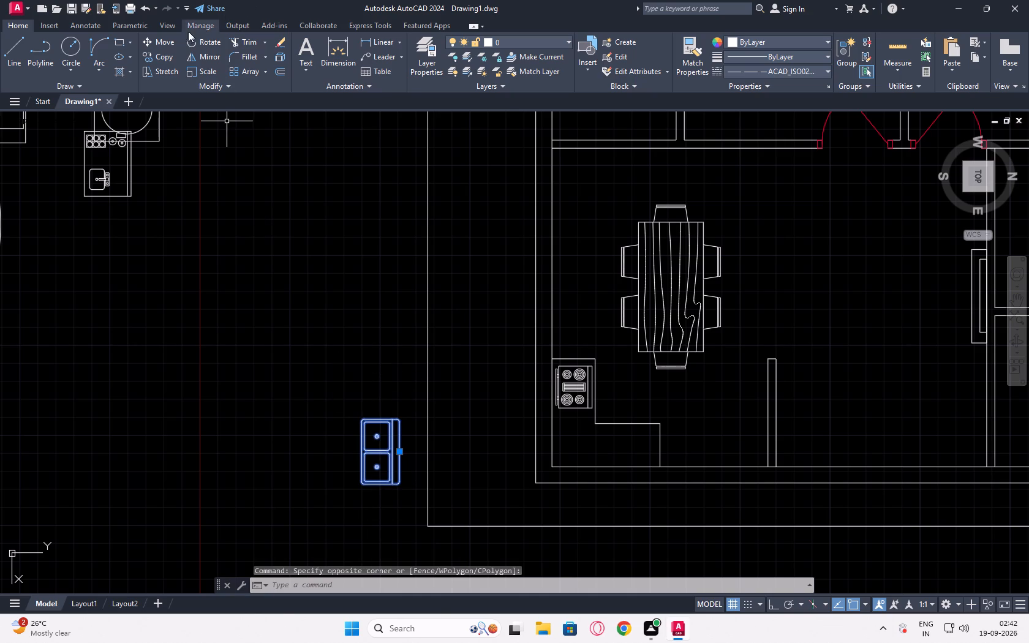
{"action": "left_click", "coordinate": [209, 38]}
{"action": "left_click", "coordinate": [361, 423]}
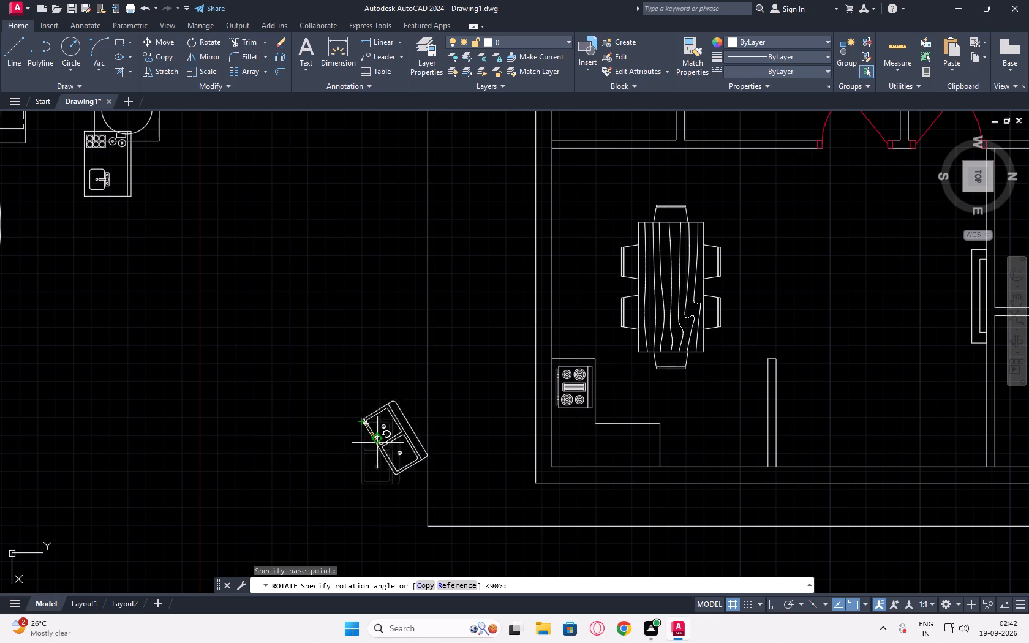
{"action": "left_click", "coordinate": [152, 419]}
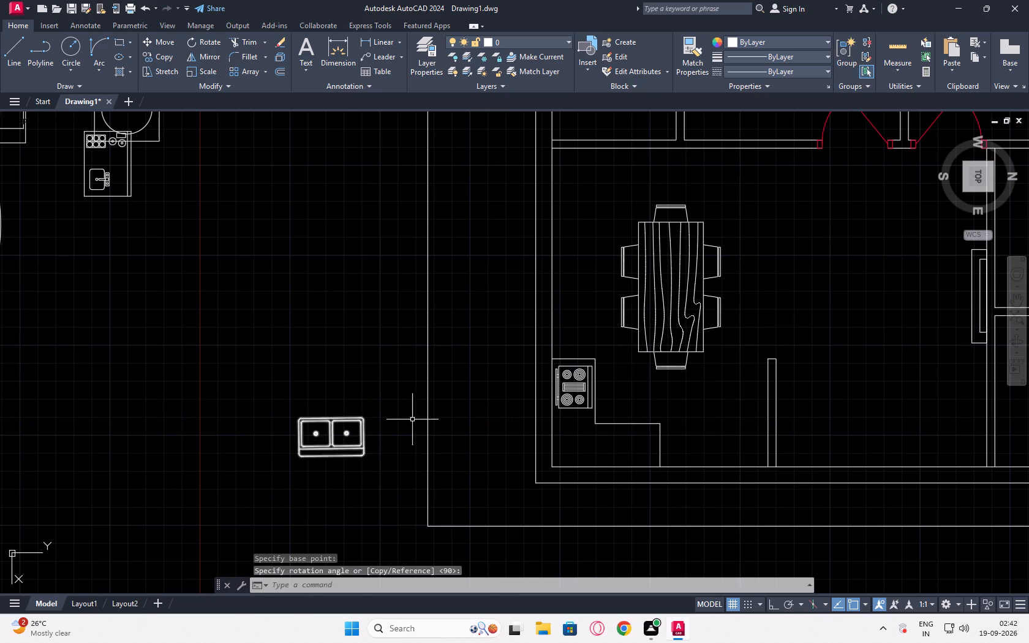
Move the sink from outside the plan onto the horizontal leg of the L-shaped kitchen counter, against the inner wall line.
{"action": "left_click", "coordinate": [386, 407]}
{"action": "left_click", "coordinate": [239, 463]}
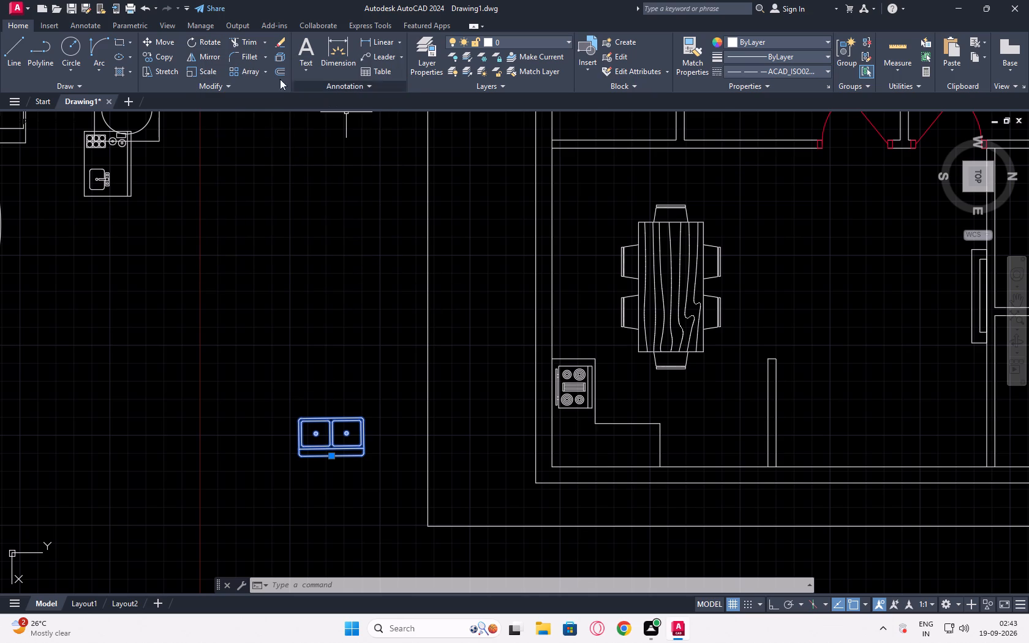
{"action": "left_click", "coordinate": [149, 41]}
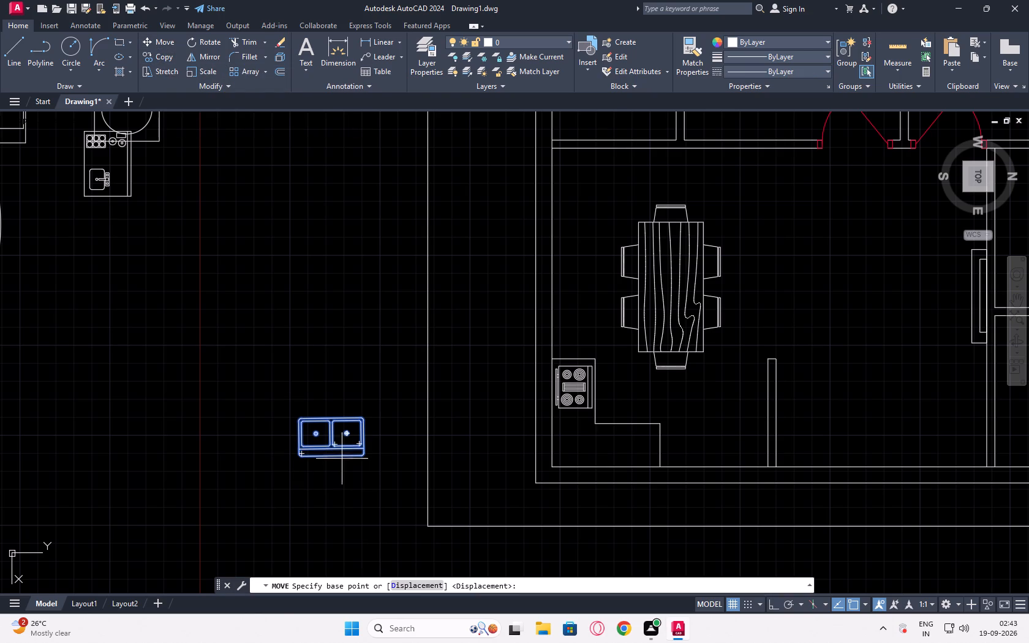
{"action": "left_click", "coordinate": [326, 456]}
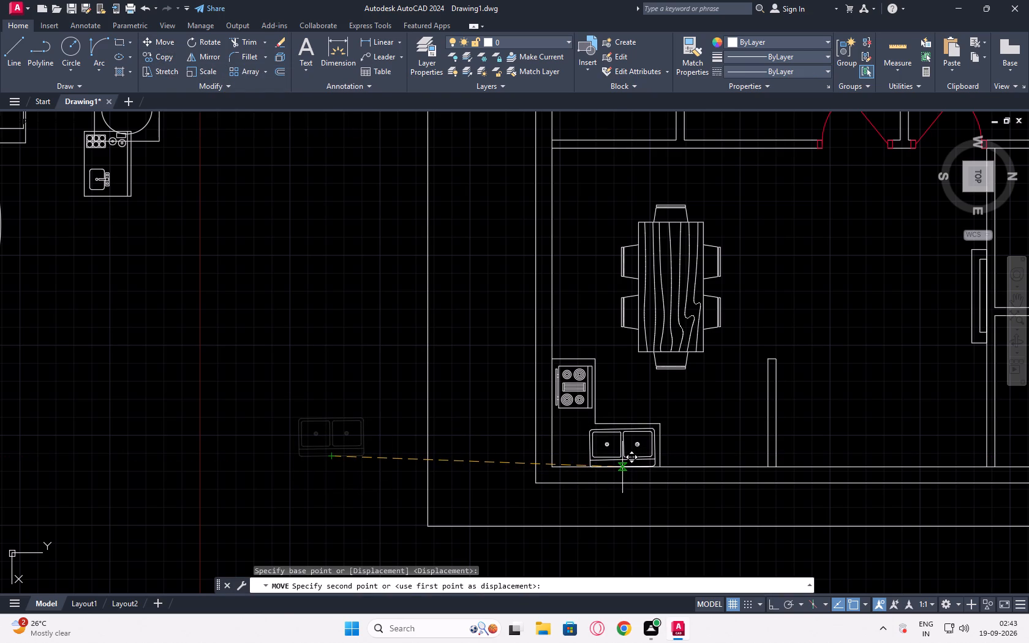
{"action": "left_click", "coordinate": [622, 467]}
Rotate the sink freehand by about 358° about its upper corner nearest the counter's end, to correct its slight tilt.
{"action": "scroll", "coordinate": [375, 465], "scroll_direction": "down", "scroll_amount": 1}
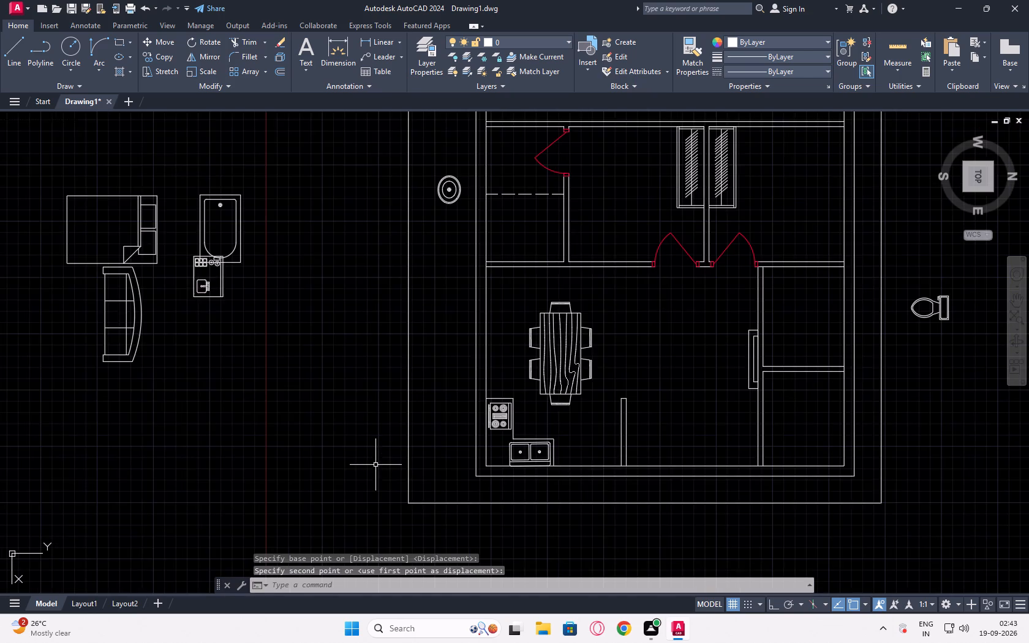
{"action": "scroll", "coordinate": [555, 457], "scroll_direction": "up", "scroll_amount": 5}
{"action": "middle_click", "coordinate": [500, 418]}
{"action": "middle_click_drag", "start_coordinate": [550, 401], "coordinate": [707, 266]}
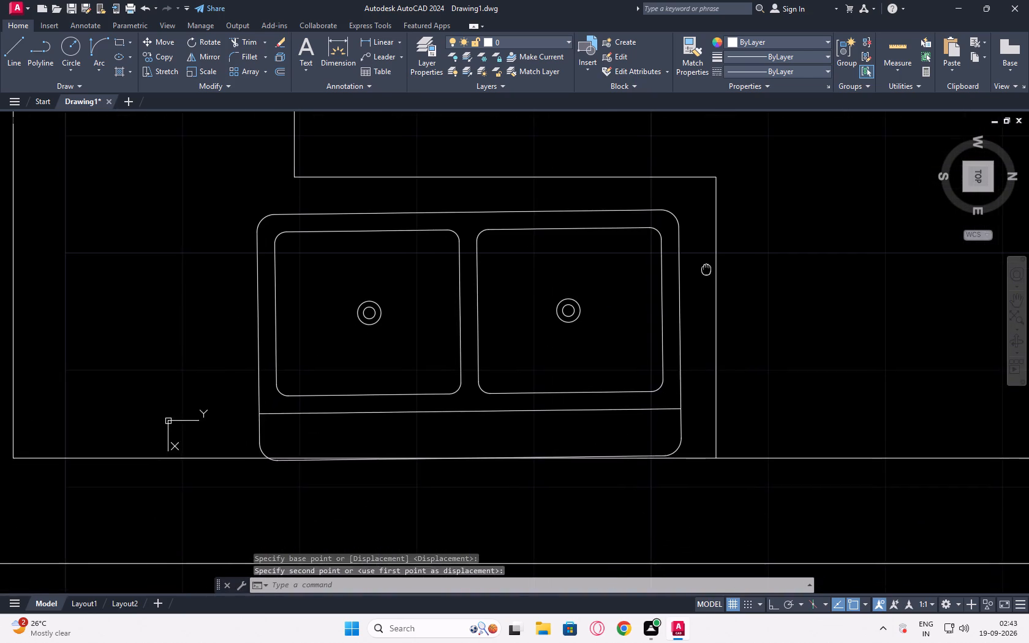
{"action": "middle_click_drag", "start_coordinate": [707, 266], "coordinate": [708, 265]}
{"action": "left_click_drag", "start_coordinate": [697, 273], "coordinate": [668, 285]}
{"action": "left_click", "coordinate": [187, 335]}
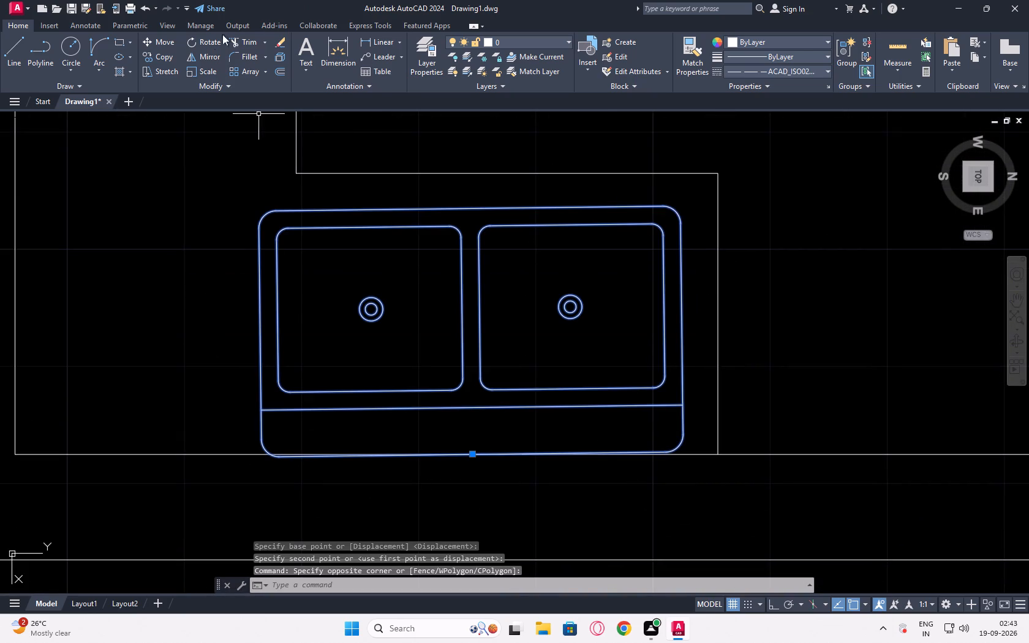
{"action": "left_click", "coordinate": [210, 38]}
{"action": "left_click", "coordinate": [676, 207]}
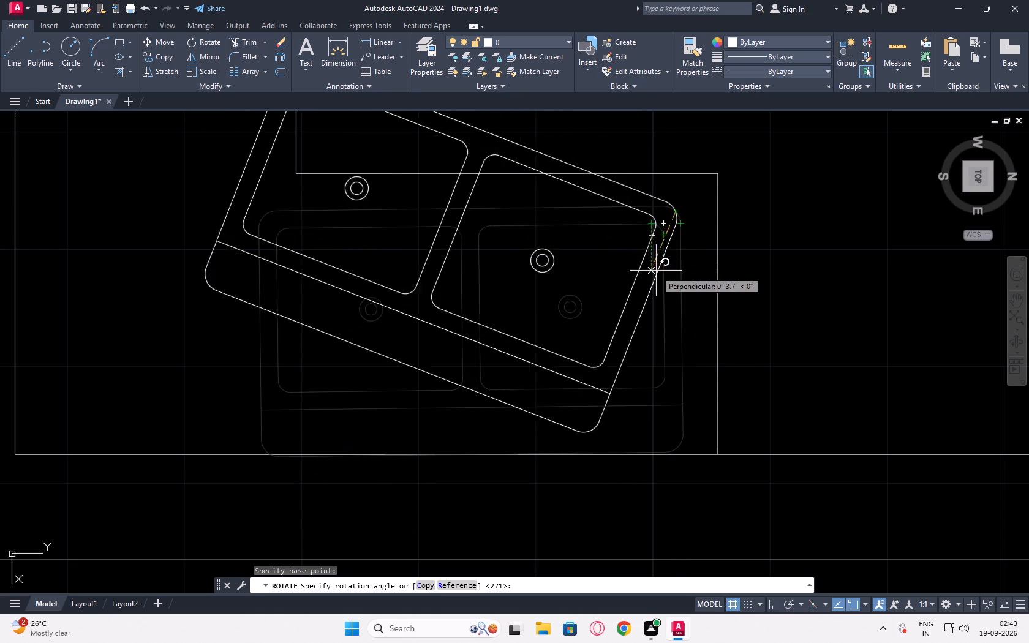
{"action": "left_click", "coordinate": [668, 515]}
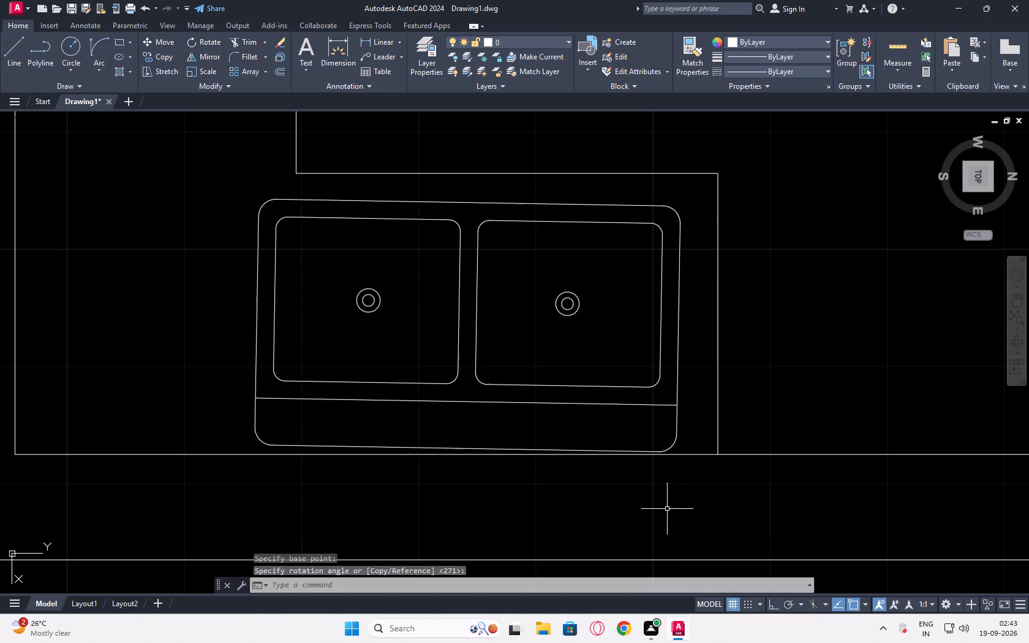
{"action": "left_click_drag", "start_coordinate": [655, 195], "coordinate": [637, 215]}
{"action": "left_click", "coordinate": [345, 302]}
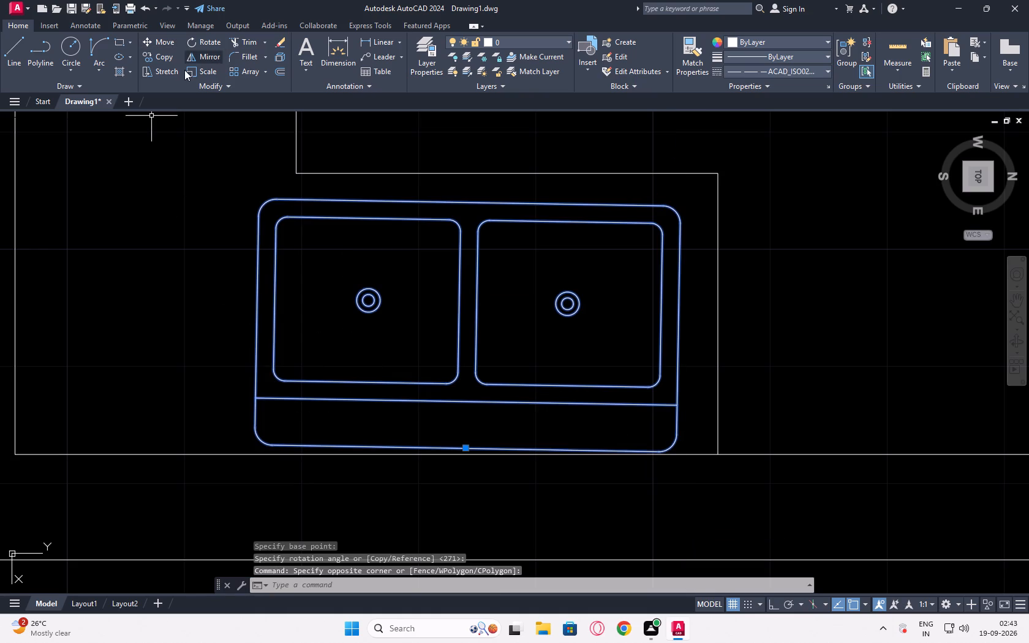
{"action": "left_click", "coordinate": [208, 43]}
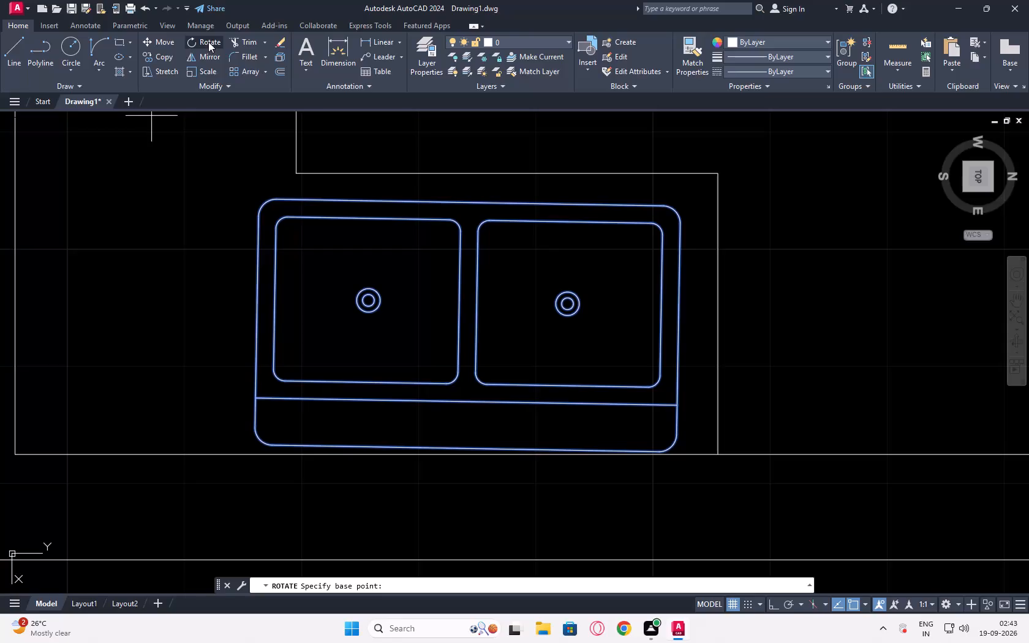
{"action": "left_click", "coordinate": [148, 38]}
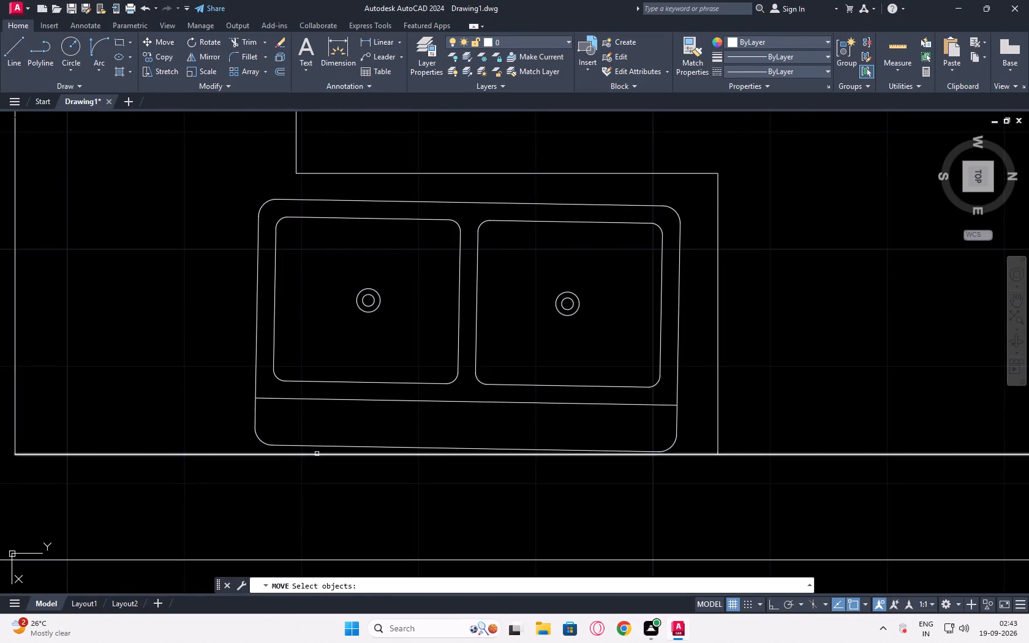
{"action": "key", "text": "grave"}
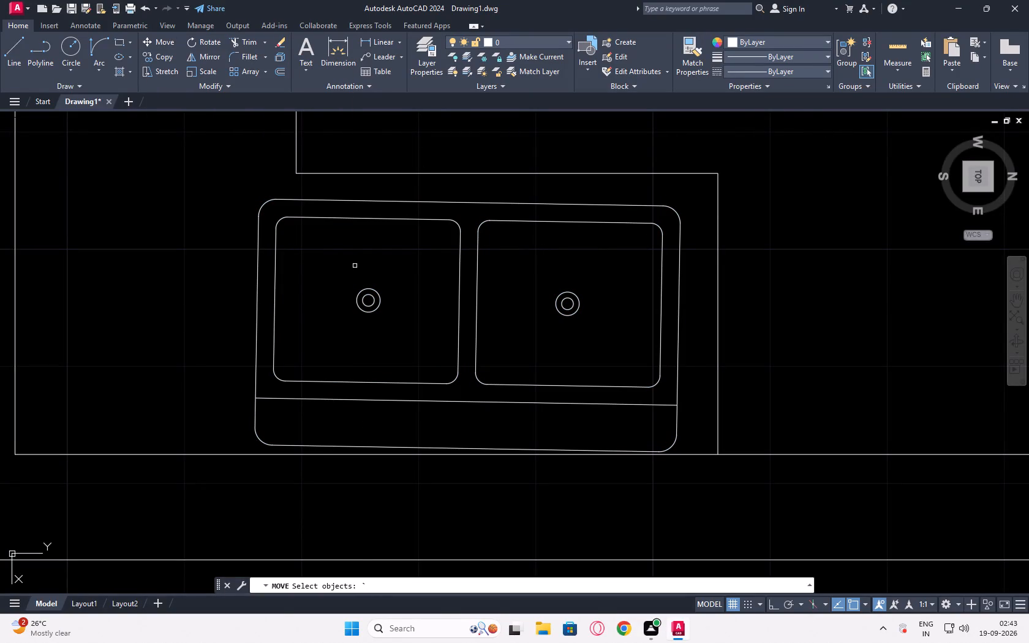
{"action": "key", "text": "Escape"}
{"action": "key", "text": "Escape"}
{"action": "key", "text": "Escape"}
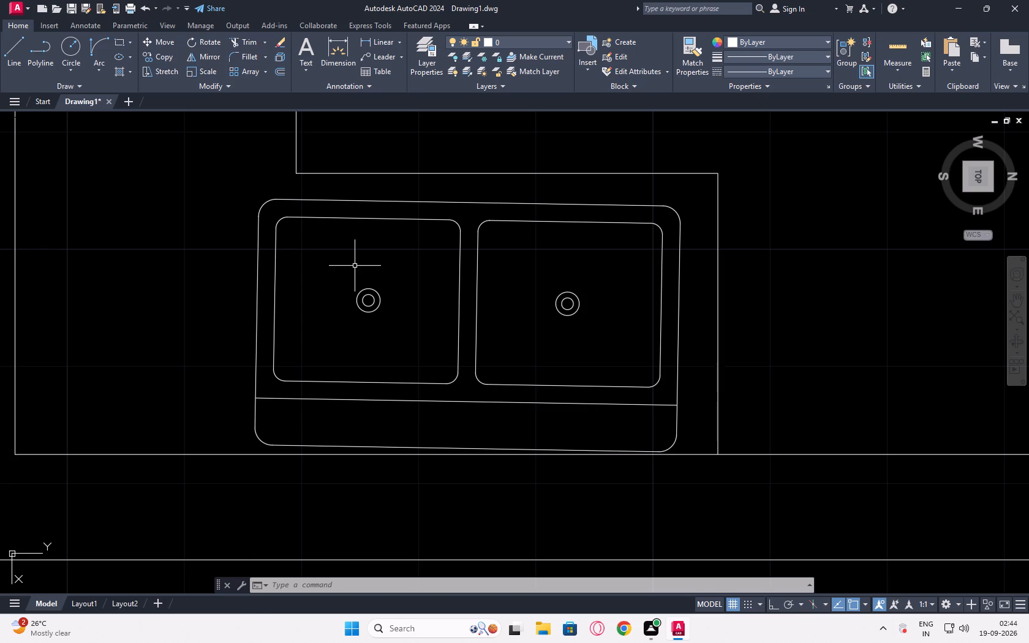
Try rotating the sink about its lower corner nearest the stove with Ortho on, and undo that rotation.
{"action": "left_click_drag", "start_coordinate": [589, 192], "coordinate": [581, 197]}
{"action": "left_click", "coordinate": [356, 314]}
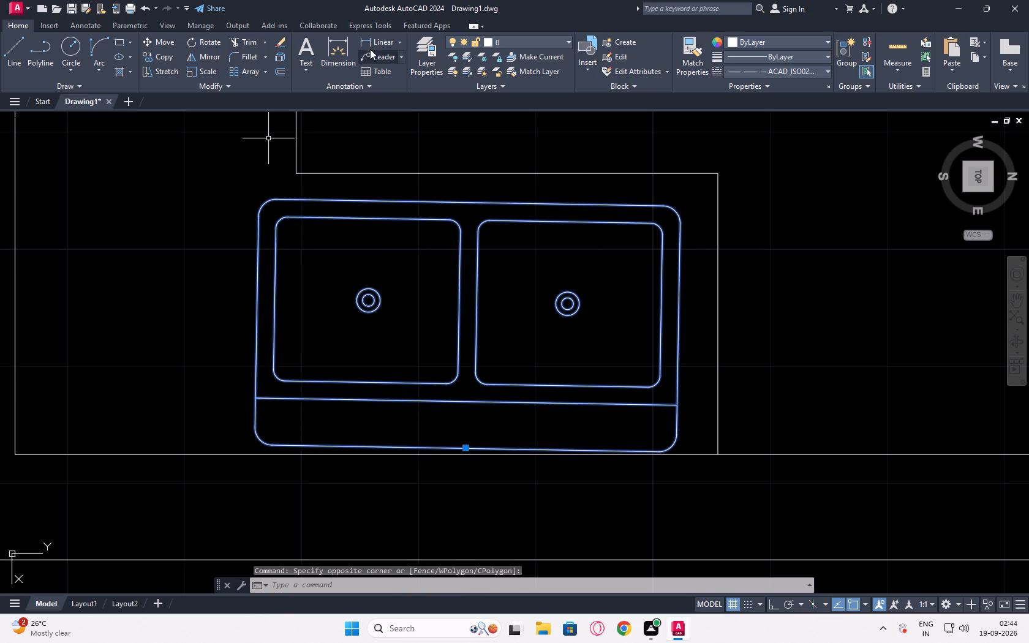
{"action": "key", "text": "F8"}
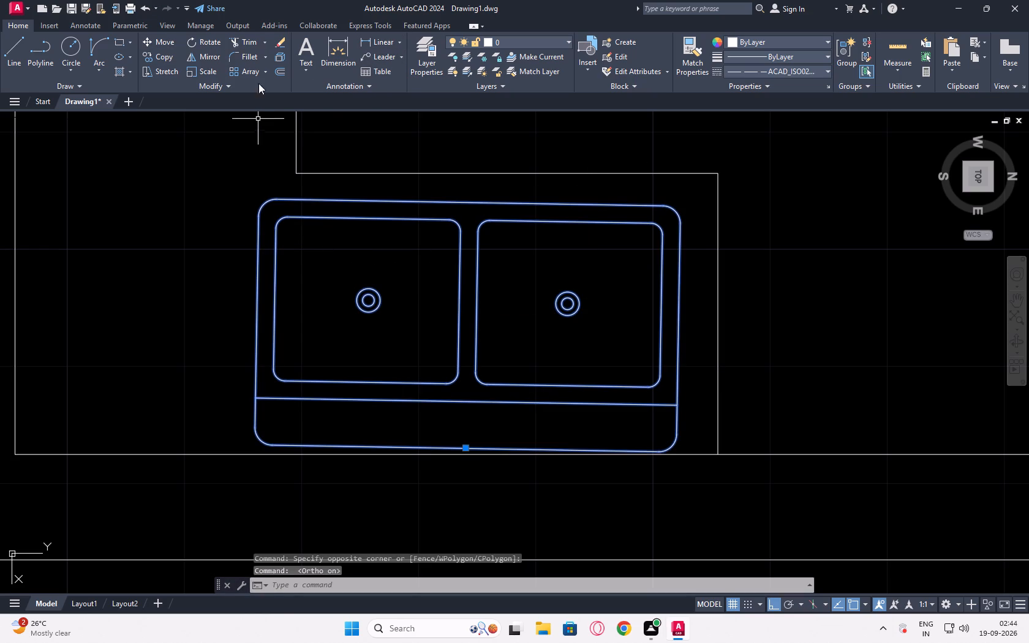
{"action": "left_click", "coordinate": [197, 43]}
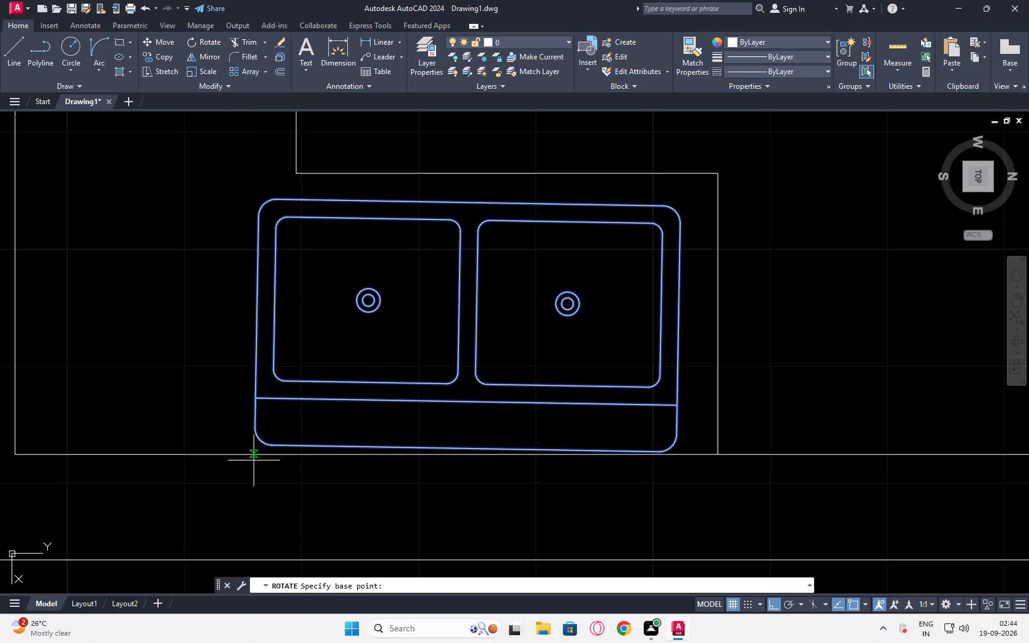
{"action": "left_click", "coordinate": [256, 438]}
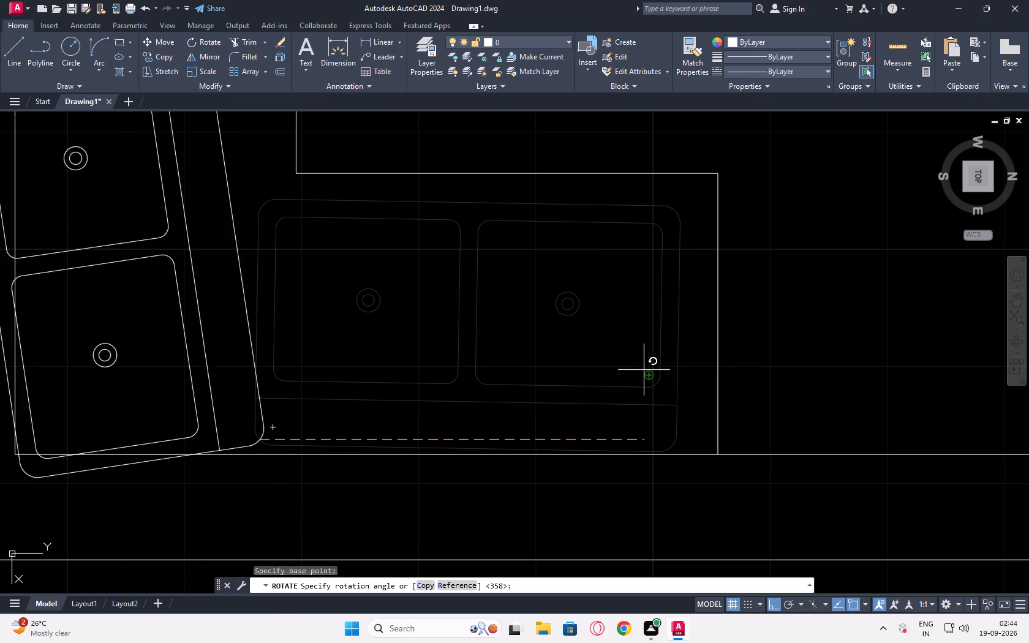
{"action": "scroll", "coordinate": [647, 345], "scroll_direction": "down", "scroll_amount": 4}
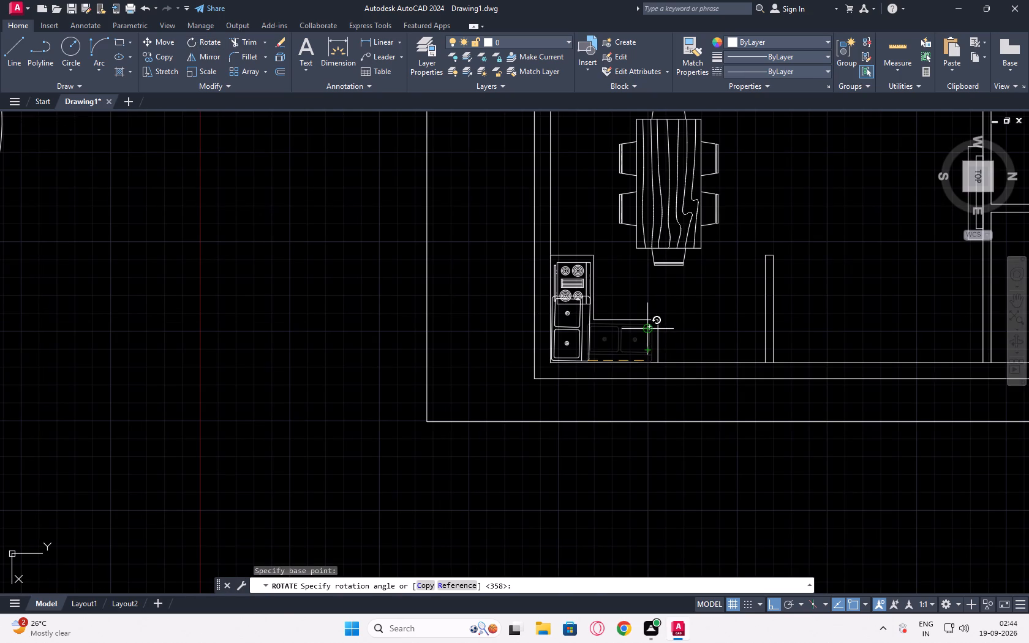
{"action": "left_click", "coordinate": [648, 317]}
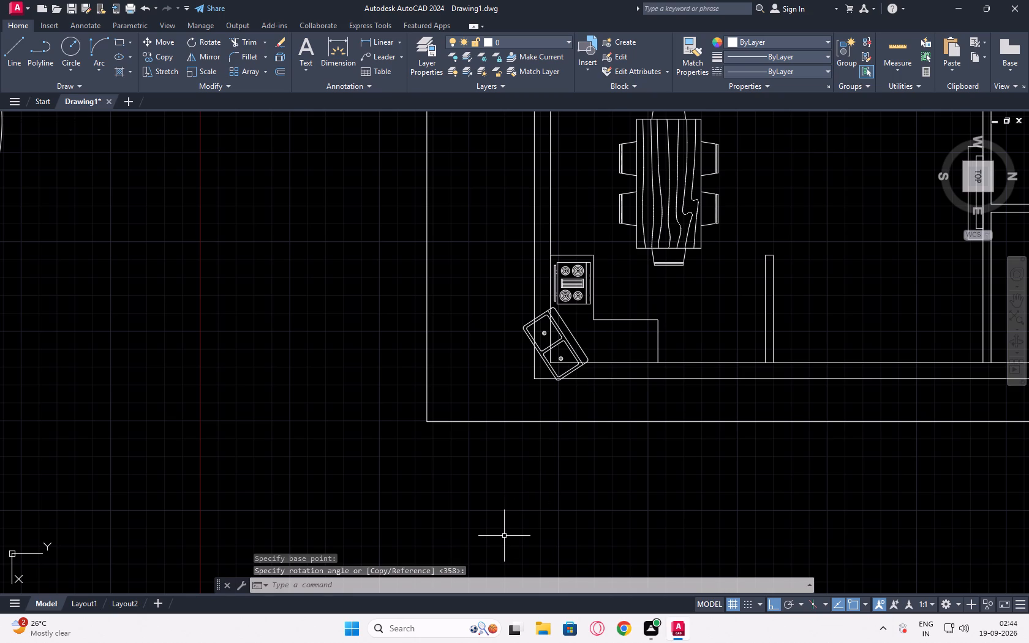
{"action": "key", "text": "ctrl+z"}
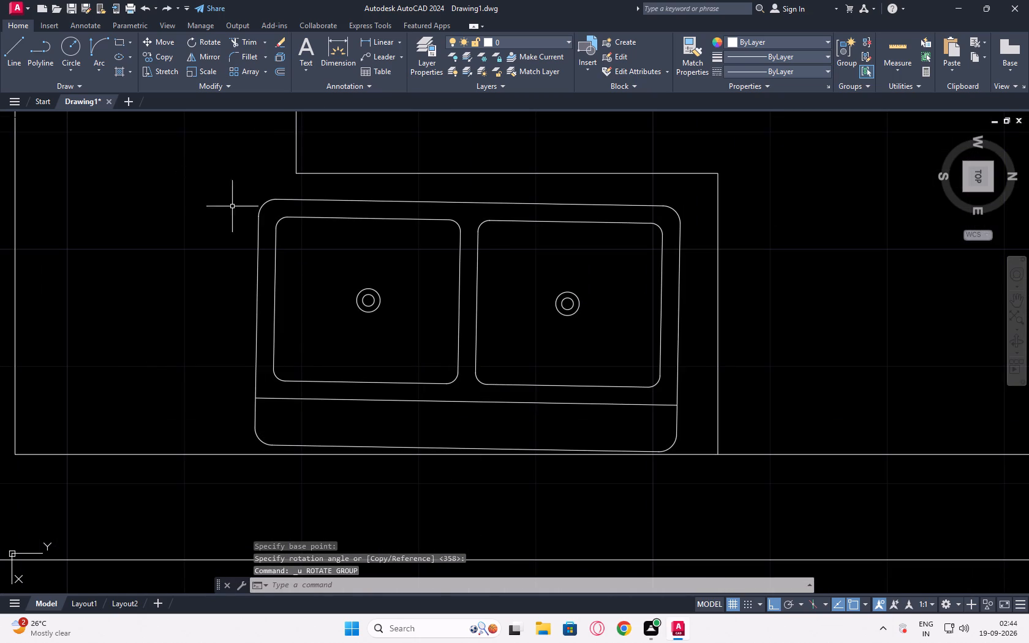
Rotate the sink slightly about the midpoint of its upper edge with Ortho off, levelling it with the counter edges.
{"action": "left_click_drag", "start_coordinate": [232, 206], "coordinate": [243, 227]}
{"action": "left_click", "coordinate": [371, 313]}
{"action": "left_click_drag", "start_coordinate": [616, 401], "coordinate": [595, 390]}
{"action": "left_click", "coordinate": [98, 290]}
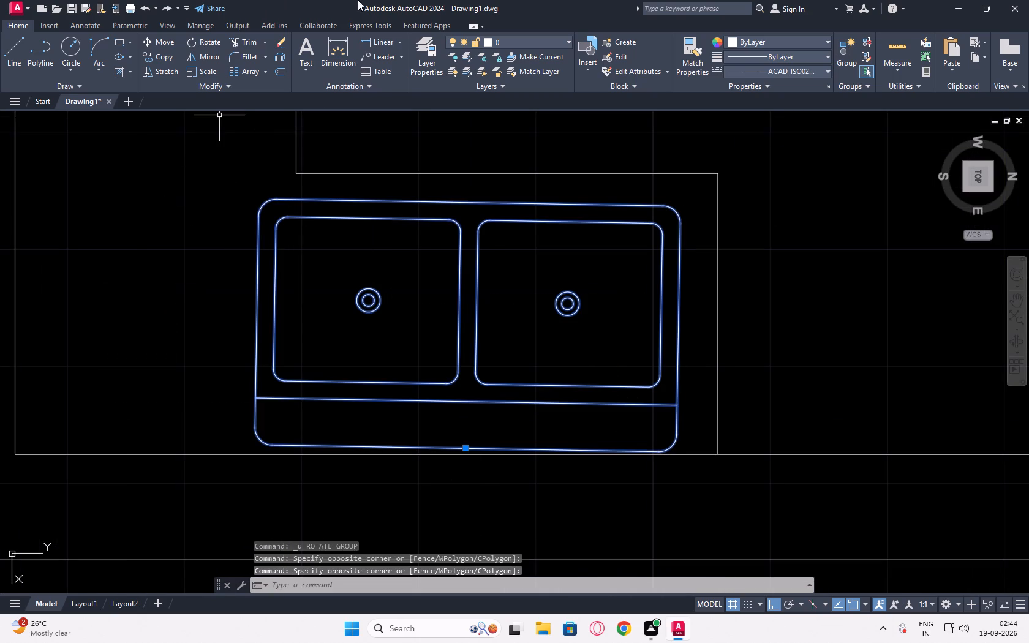
{"action": "left_click", "coordinate": [194, 42]}
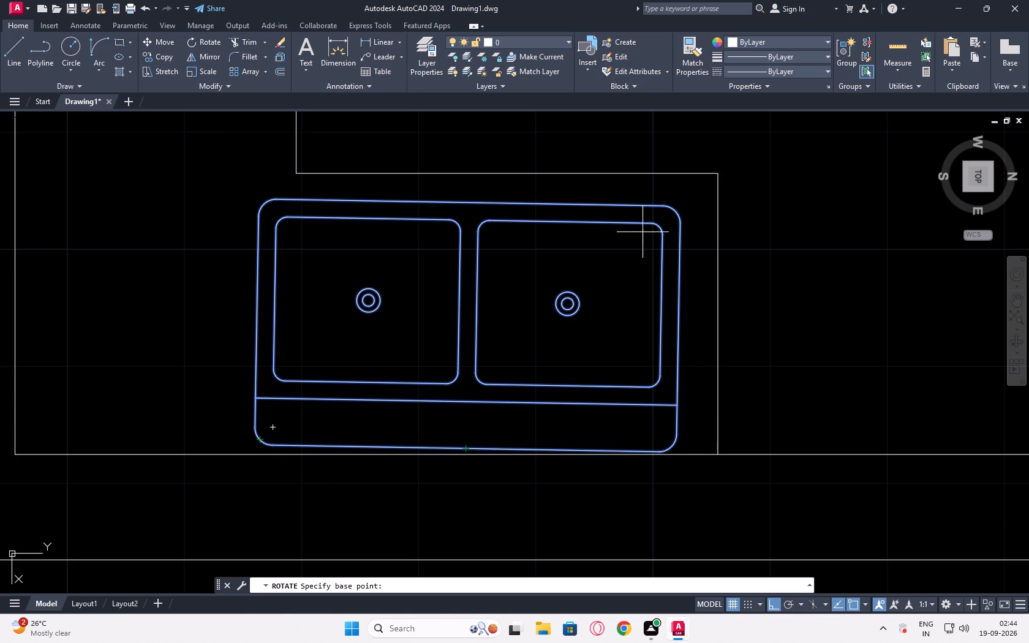
{"action": "left_click", "coordinate": [472, 203]}
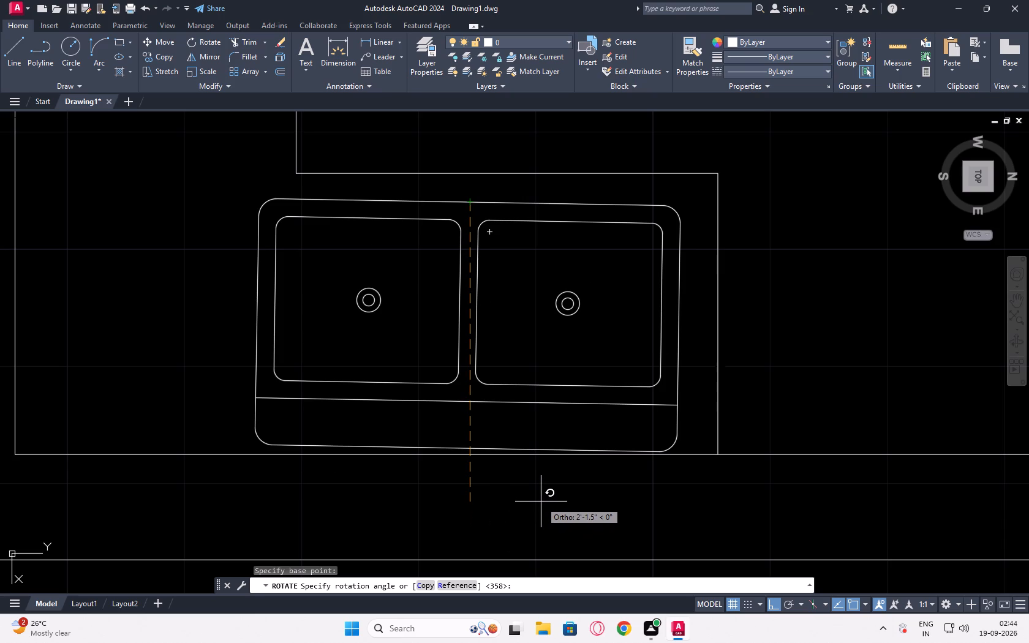
{"action": "key", "text": "F8"}
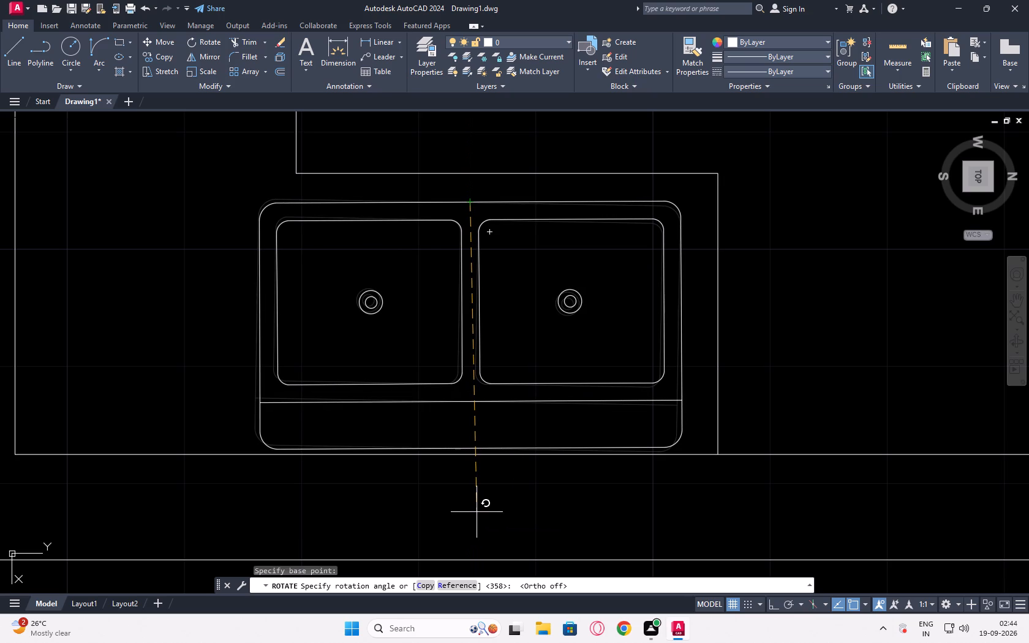
{"action": "left_click", "coordinate": [477, 512]}
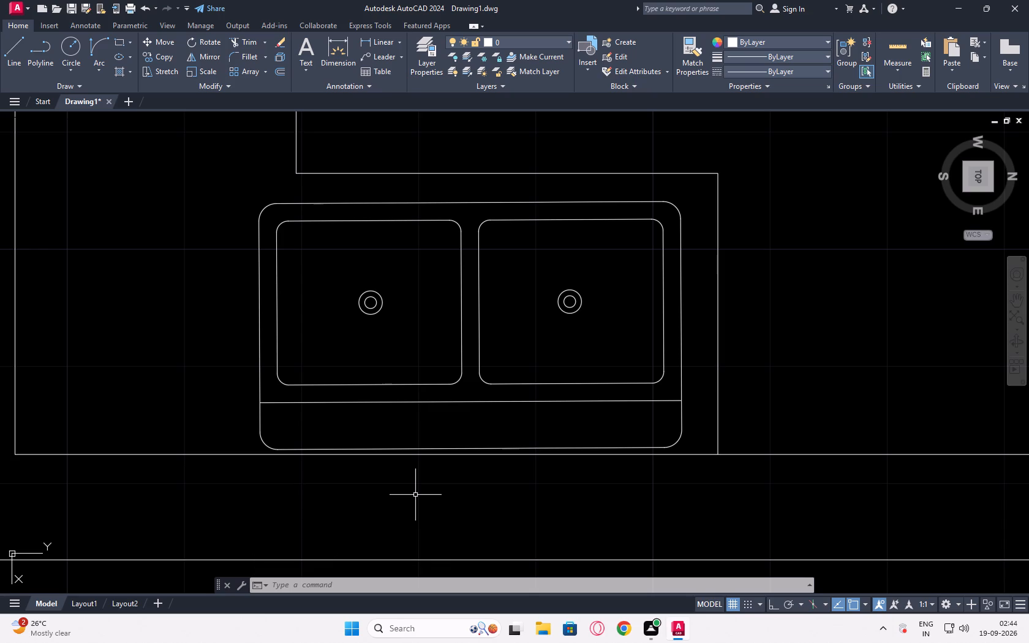
Scale the sink down freehand from its lower corner nearest the stove, making it clearly smaller than the counter leg.
{"action": "left_click", "coordinate": [412, 195]}
{"action": "left_click", "coordinate": [206, 298]}
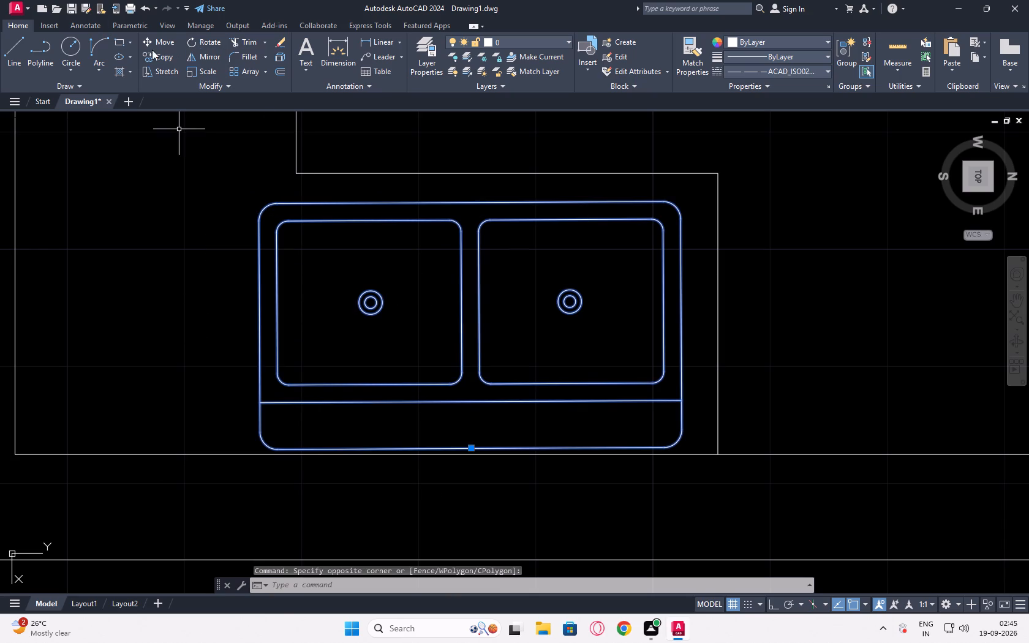
{"action": "left_click", "coordinate": [187, 68]}
{"action": "left_click", "coordinate": [263, 448]}
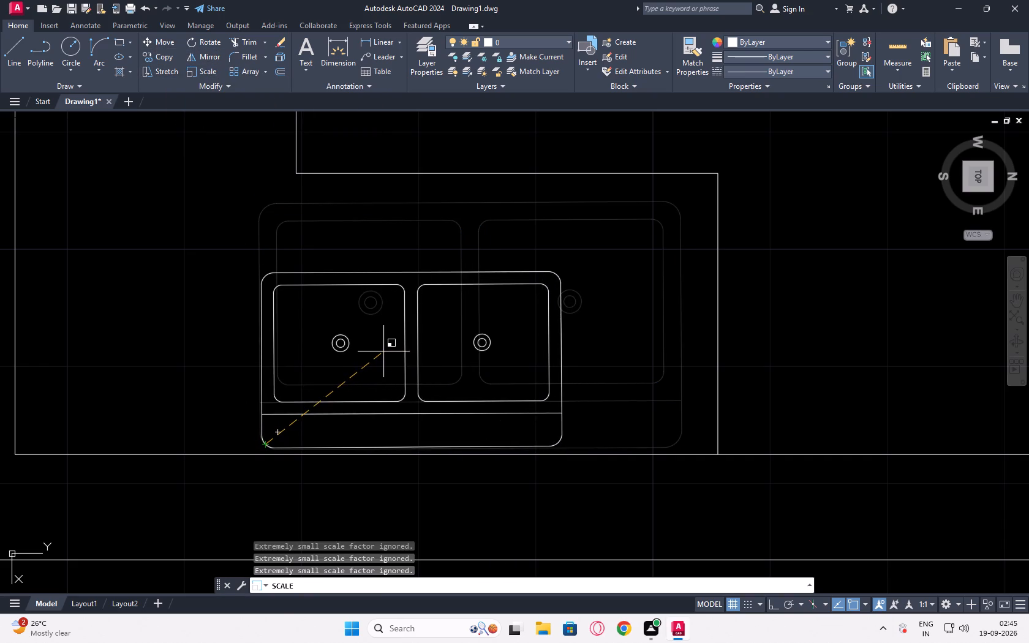
{"action": "left_click", "coordinate": [394, 340]}
Move the reduced sink up and toward the counter's end, so it sits within the horizontal leg clear of its edges.
{"action": "left_click", "coordinate": [573, 243]}
{"action": "left_click", "coordinate": [219, 352]}
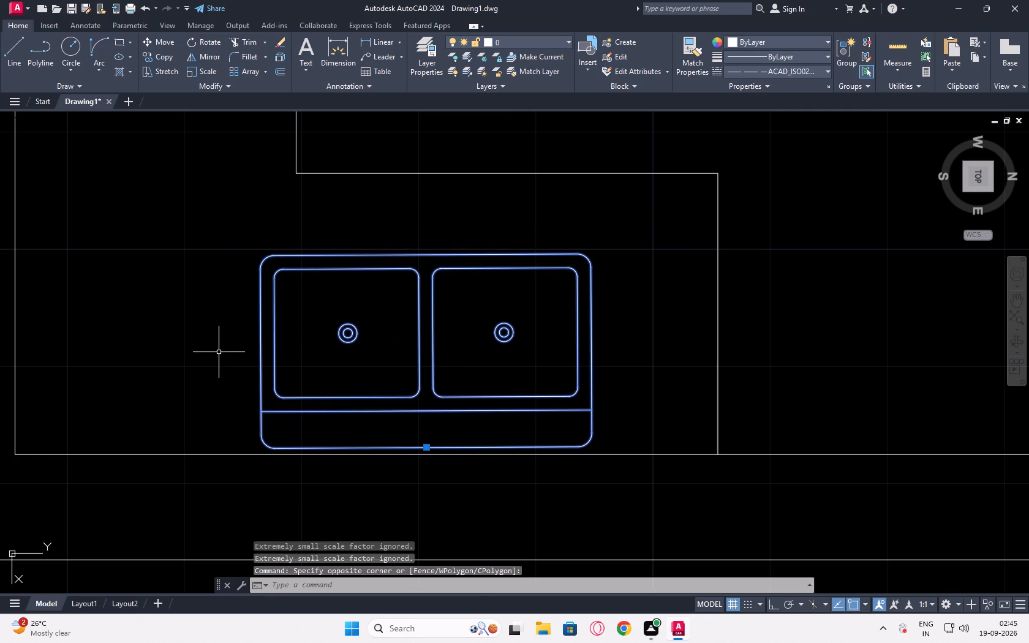
{"action": "left_click", "coordinate": [145, 36]}
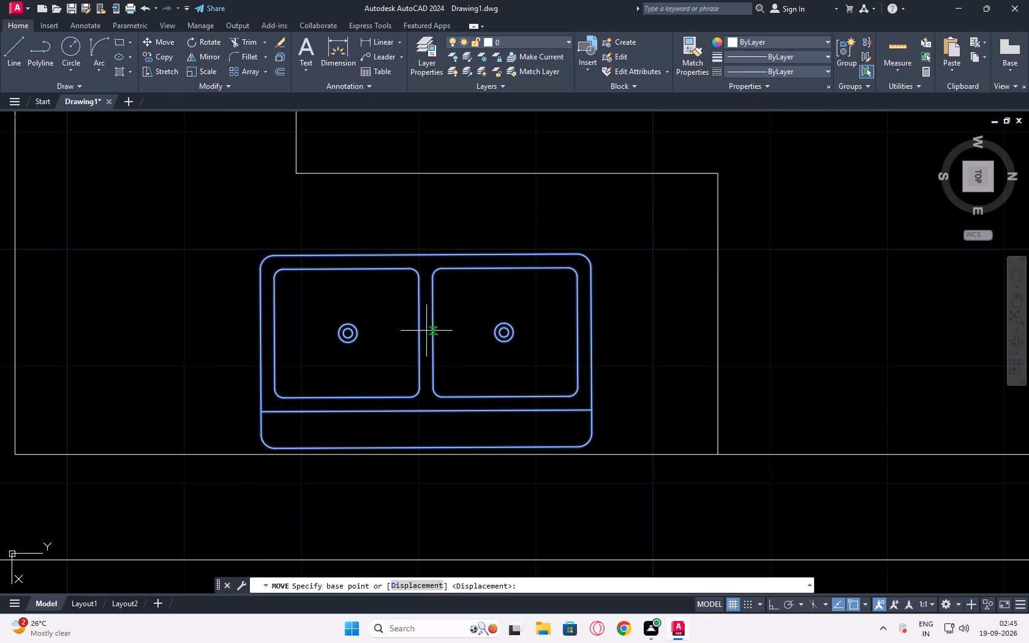
{"action": "left_click", "coordinate": [426, 448]}
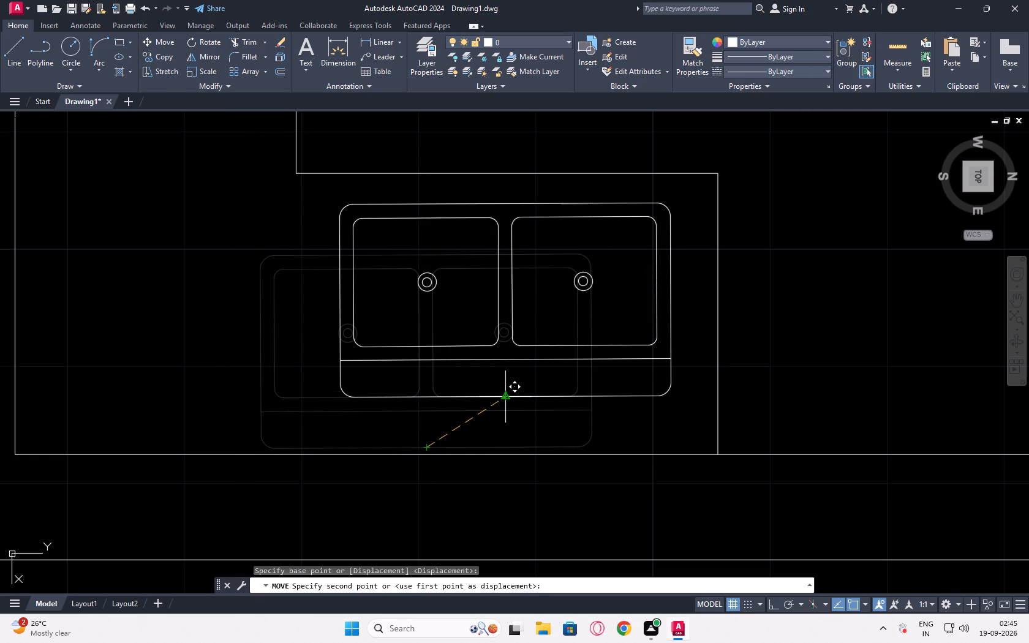
{"action": "left_click", "coordinate": [508, 394]}
{"action": "scroll", "coordinate": [350, 391], "scroll_direction": "down", "scroll_amount": 4}
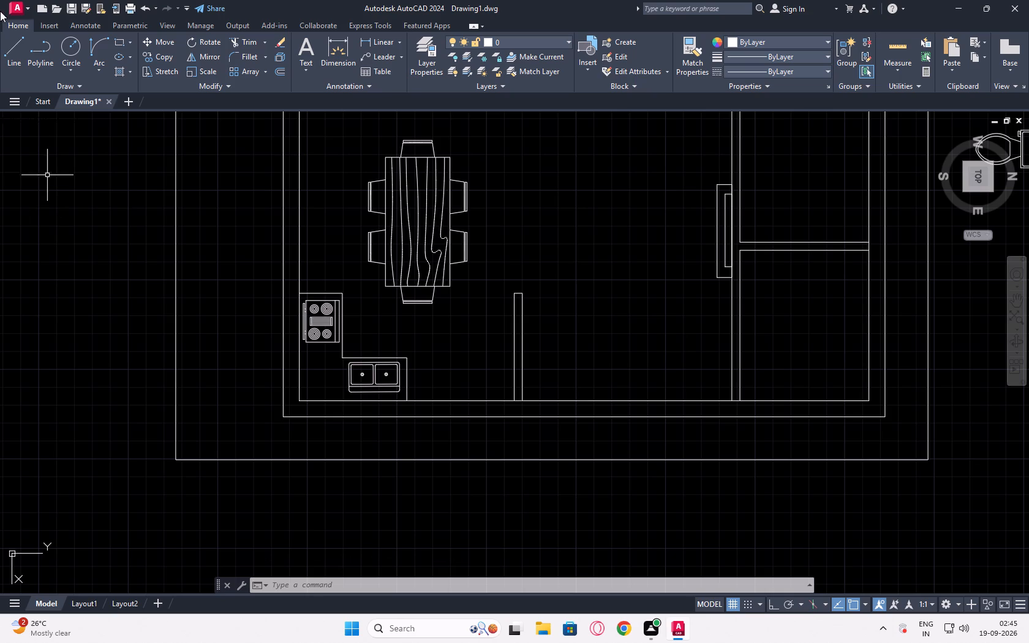
Draw a freehand rectangle on the kitchen's lower wall line, between the sink counter's end and the short partition wall.
{"action": "left_click", "coordinate": [118, 38]}
{"action": "left_click_drag", "start_coordinate": [424, 359], "coordinate": [428, 366]}
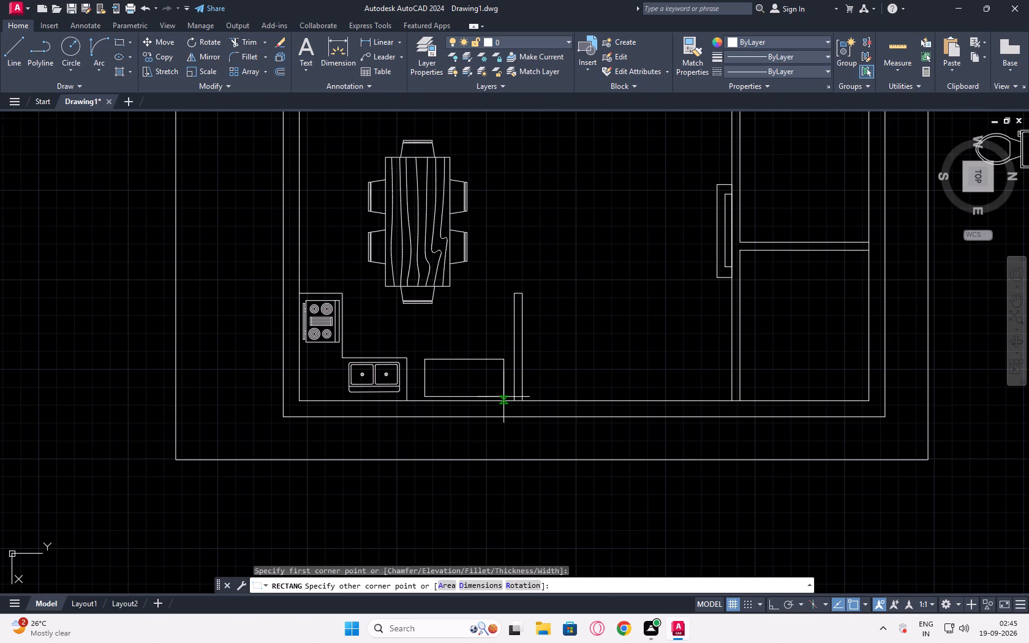
{"action": "left_click", "coordinate": [499, 396]}
Draw a vertical line from the midpoint of the new rectangle's upper edge to its lower edge, dividing it into two halves.
{"action": "scroll", "coordinate": [472, 309], "scroll_direction": "down", "scroll_amount": 3}
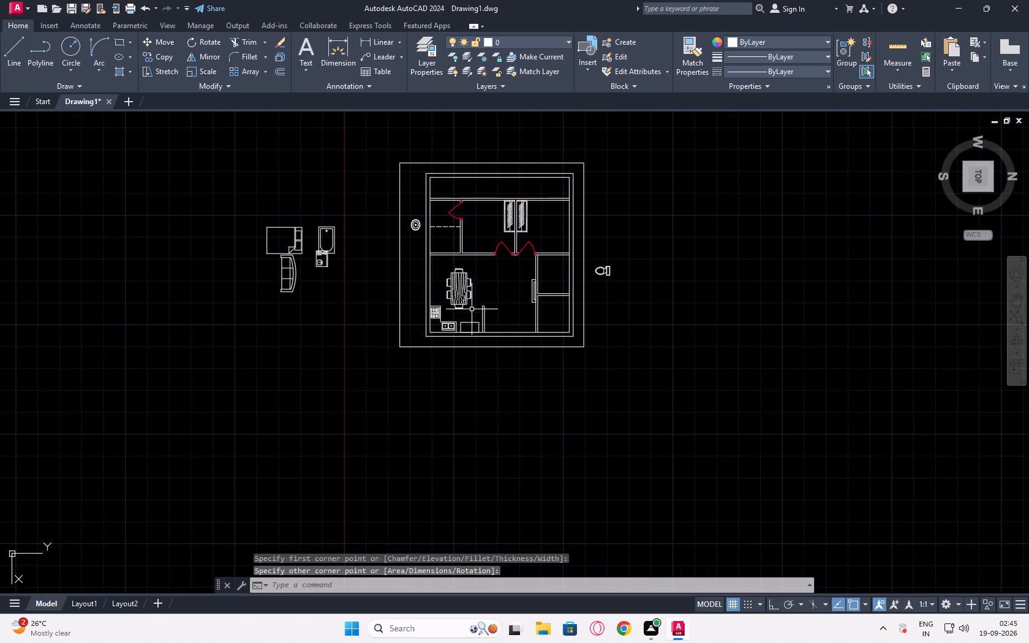
{"action": "scroll", "coordinate": [470, 324], "scroll_direction": "up", "scroll_amount": 4}
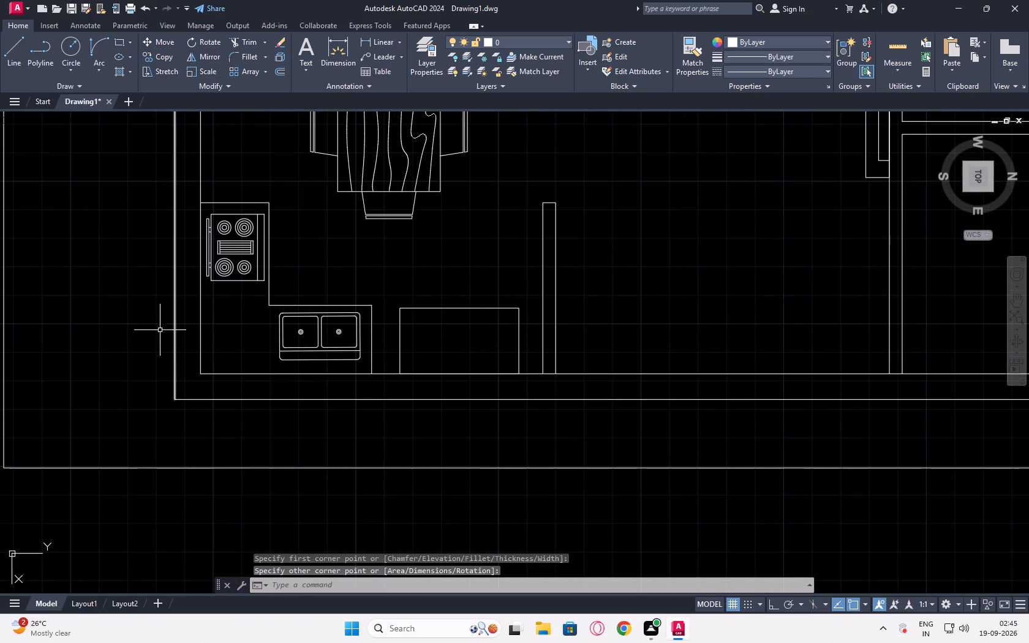
{"action": "left_click", "coordinate": [17, 48]}
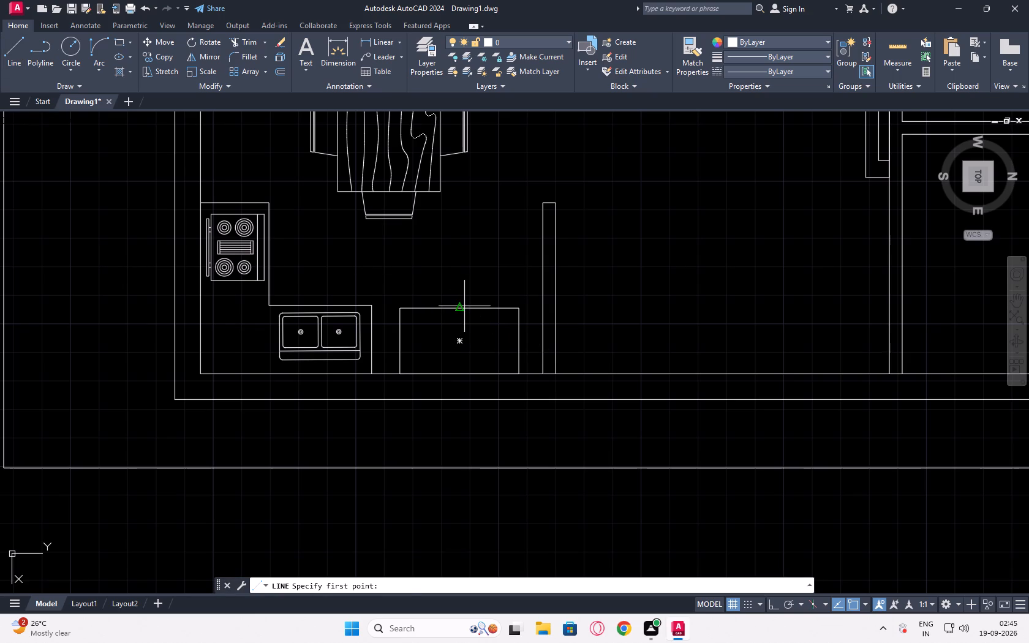
{"action": "left_click", "coordinate": [464, 306]}
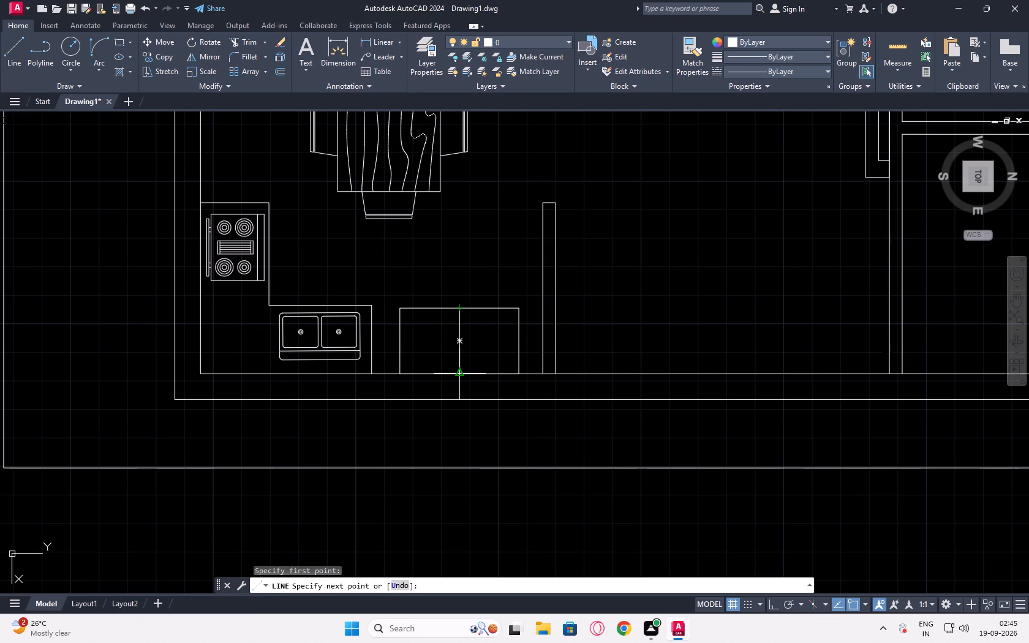
{"action": "left_click", "coordinate": [460, 370]}
{"action": "key", "text": "Escape"}
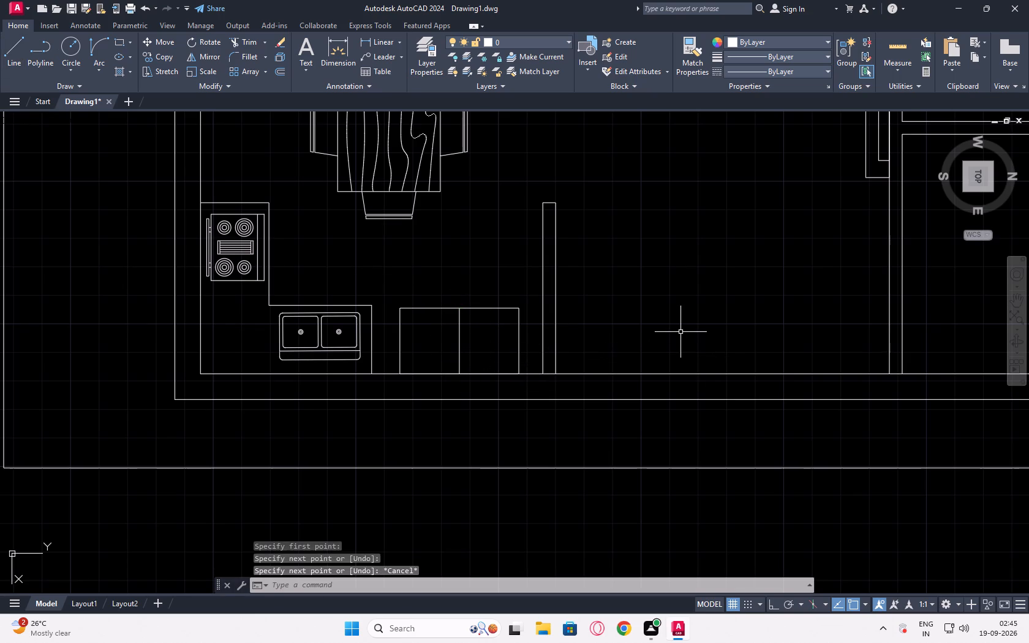
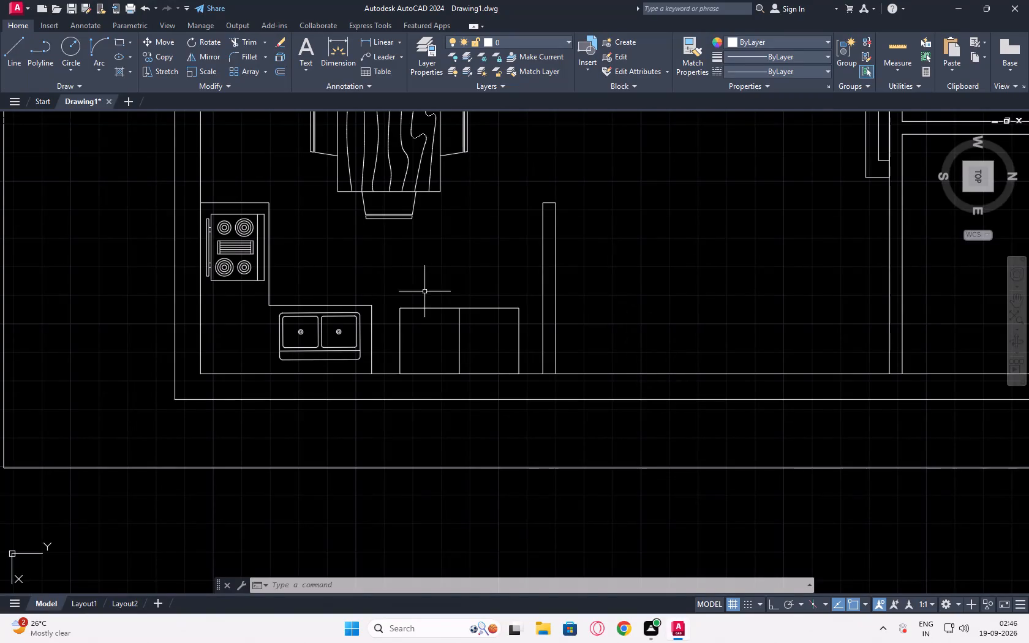
Delete the divided rectangle between the sink counter and the short partition wall.
{"action": "left_click", "coordinate": [519, 290]}
{"action": "left_click", "coordinate": [407, 351]}
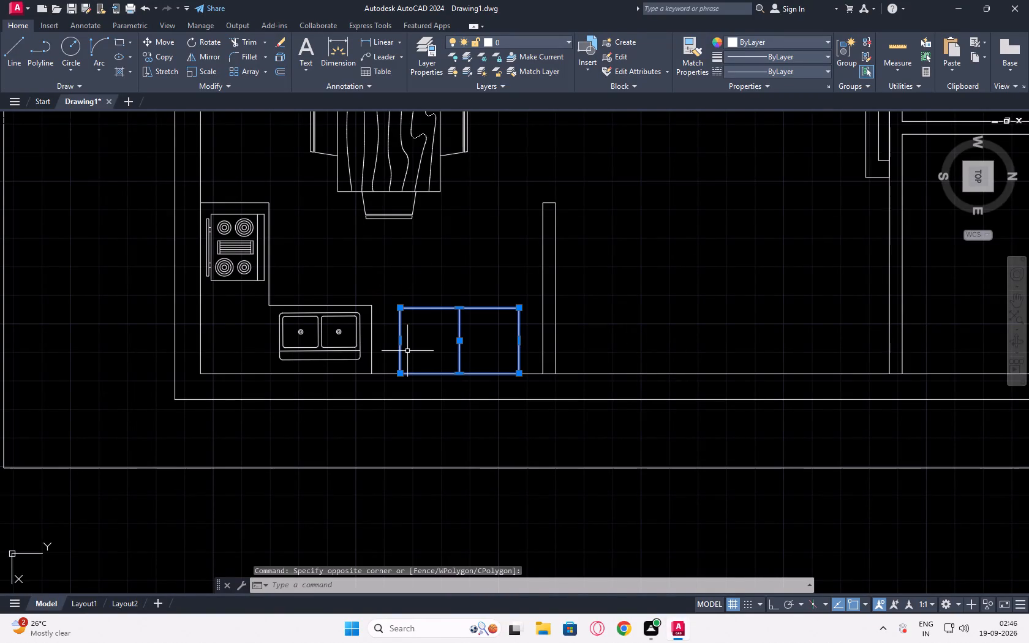
{"action": "key", "text": "Delete"}
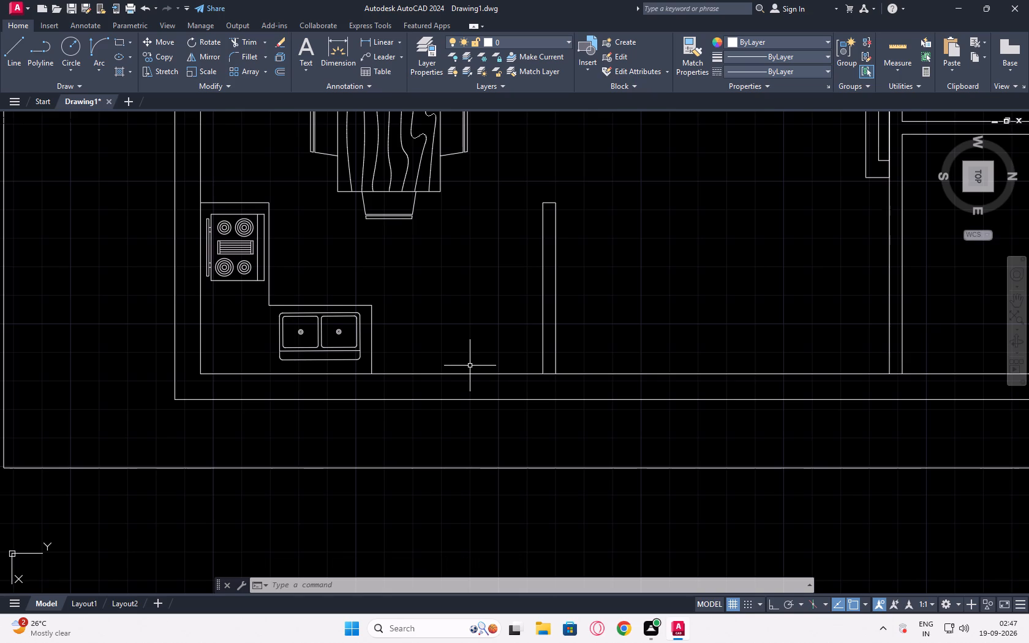
Draw a three-sided orthogonal outline about 3' wide against the kitchen's lower wall beside the sink counter, matching the counter's depth.
{"action": "left_click", "coordinate": [10, 55]}
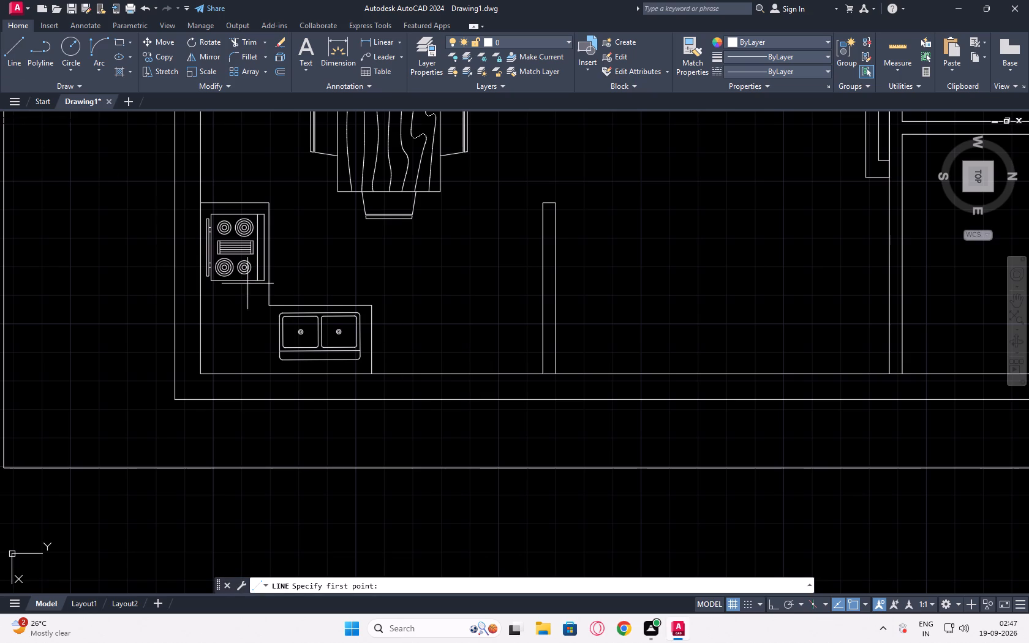
{"action": "left_click", "coordinate": [394, 375]}
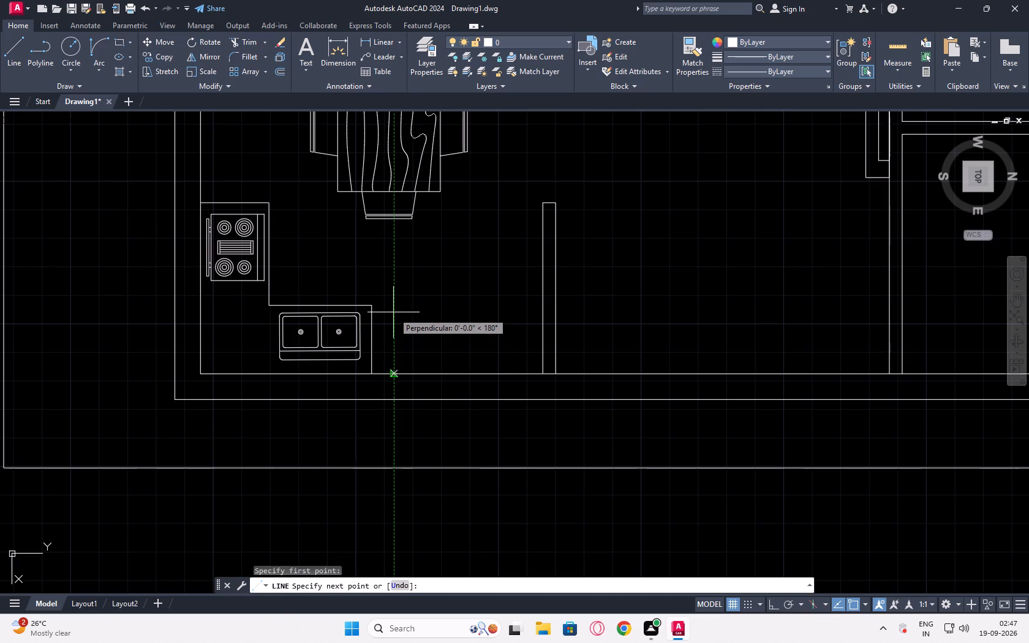
{"action": "key", "text": "F8"}
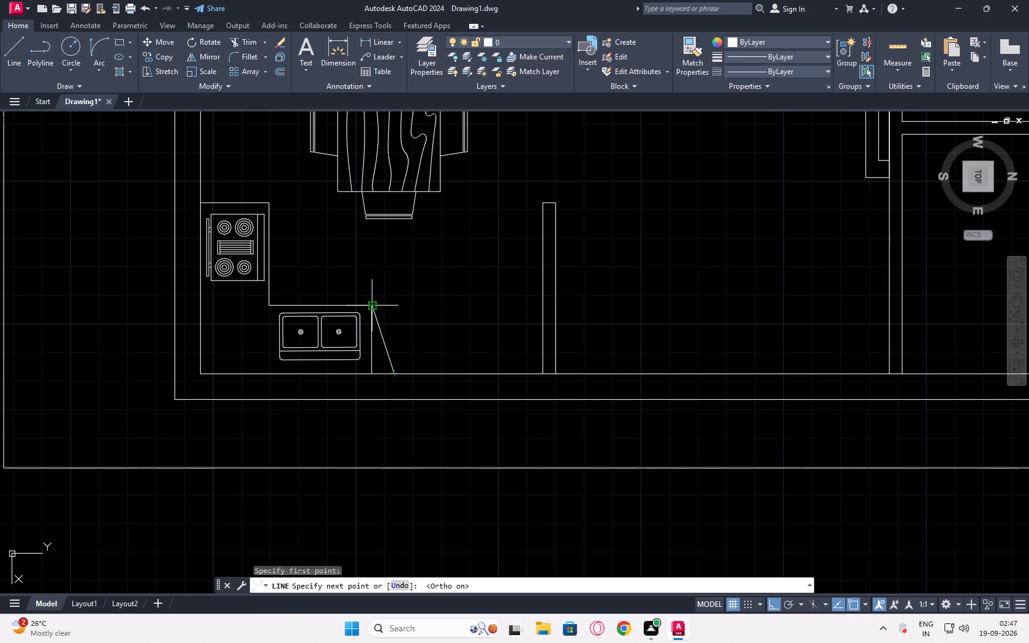
{"action": "left_click", "coordinate": [394, 306]}
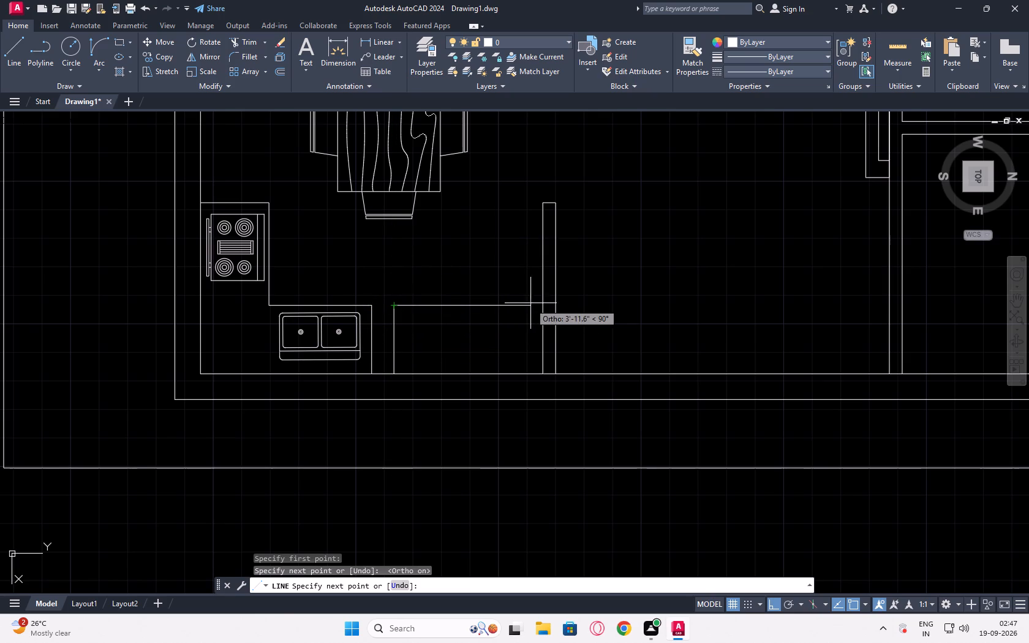
{"action": "left_click", "coordinate": [497, 309]}
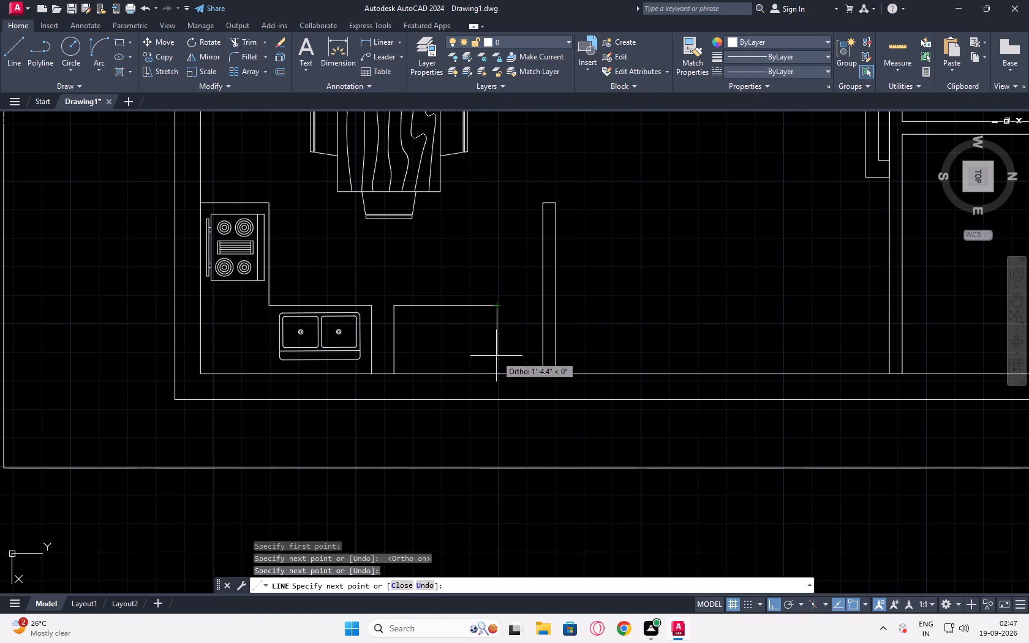
{"action": "left_click", "coordinate": [497, 375]}
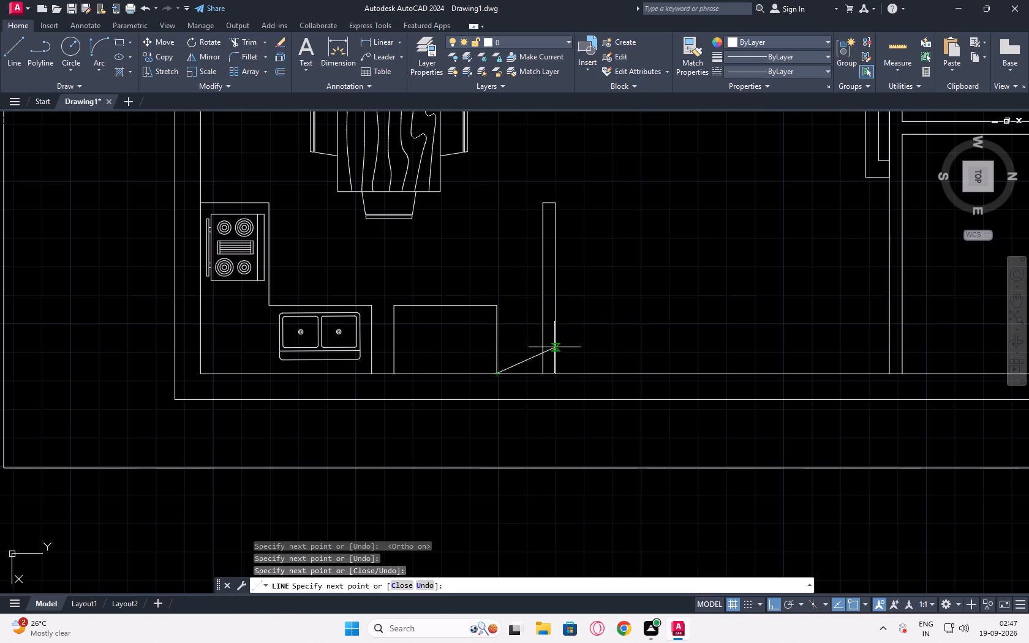
{"action": "key", "text": "Escape"}
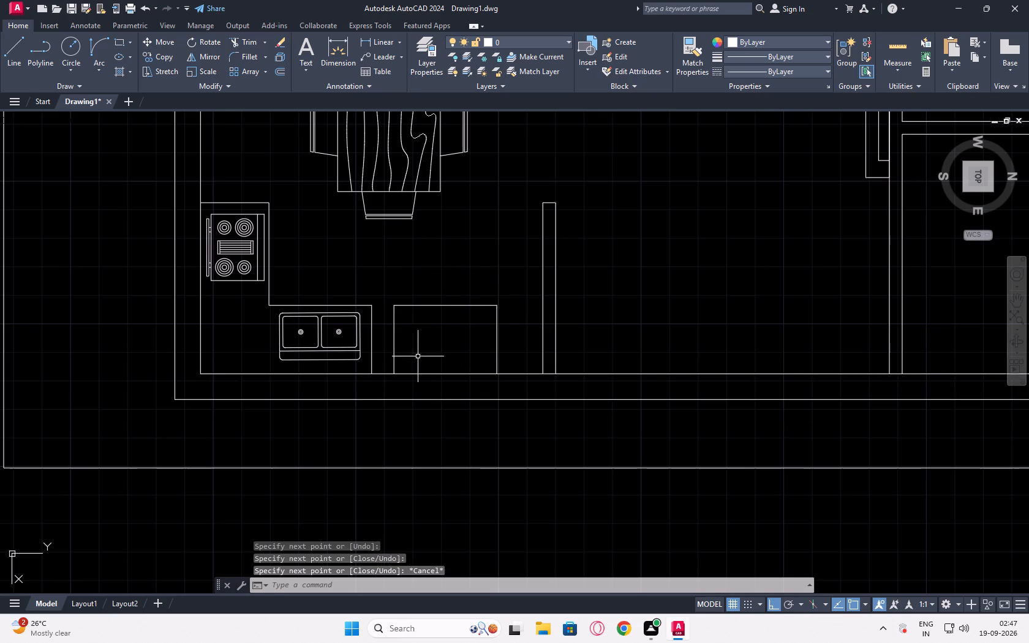
Offset the new outline's two sides and its front edge inward by 2".
{"action": "left_click", "coordinate": [395, 342]}
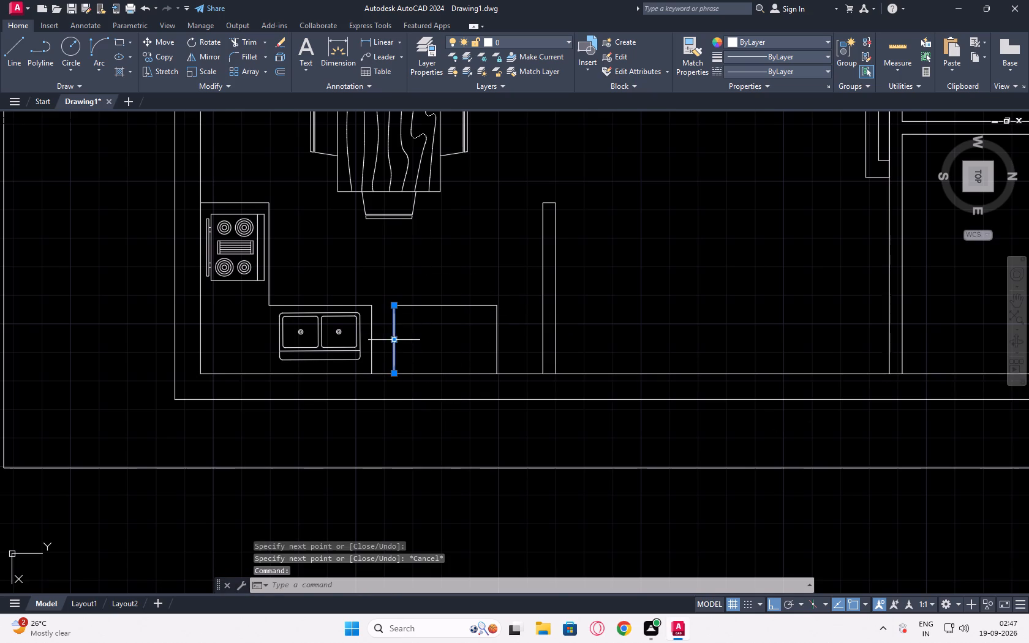
{"action": "left_click", "coordinate": [278, 71]}
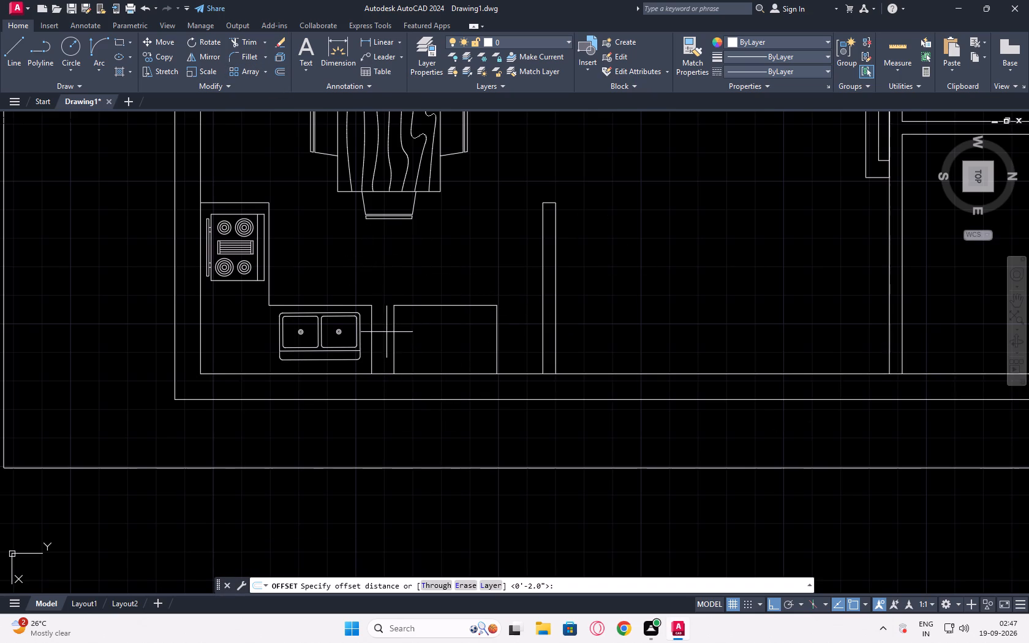
{"action": "left_click", "coordinate": [395, 340]}
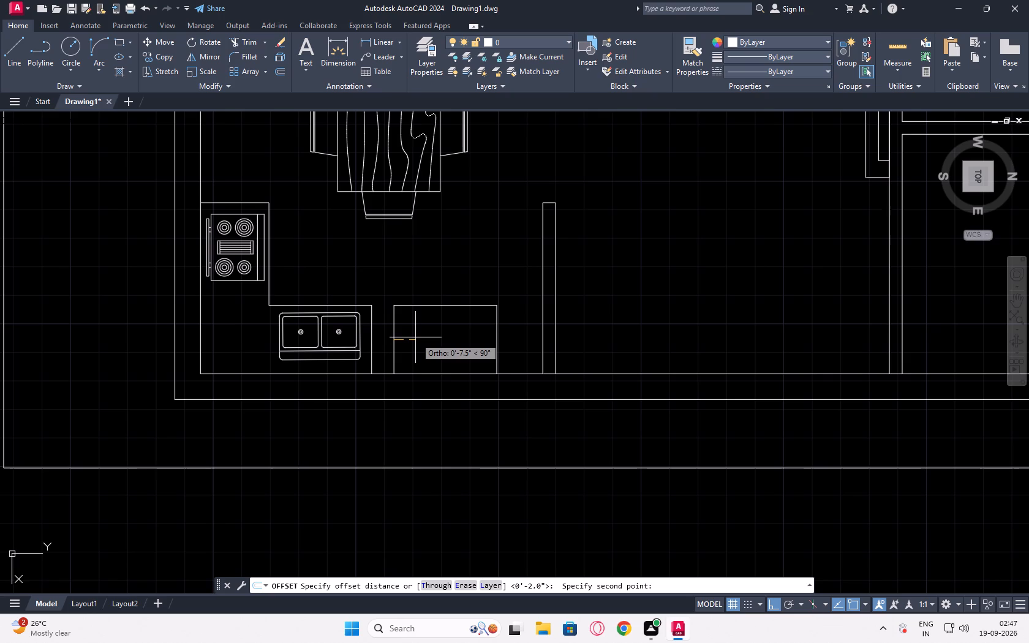
{"action": "key", "text": "2"}
{"action": "key", "text": "shift+quotedbl"}
{"action": "key", "text": "Return"}
{"action": "left_click", "coordinate": [434, 336]}
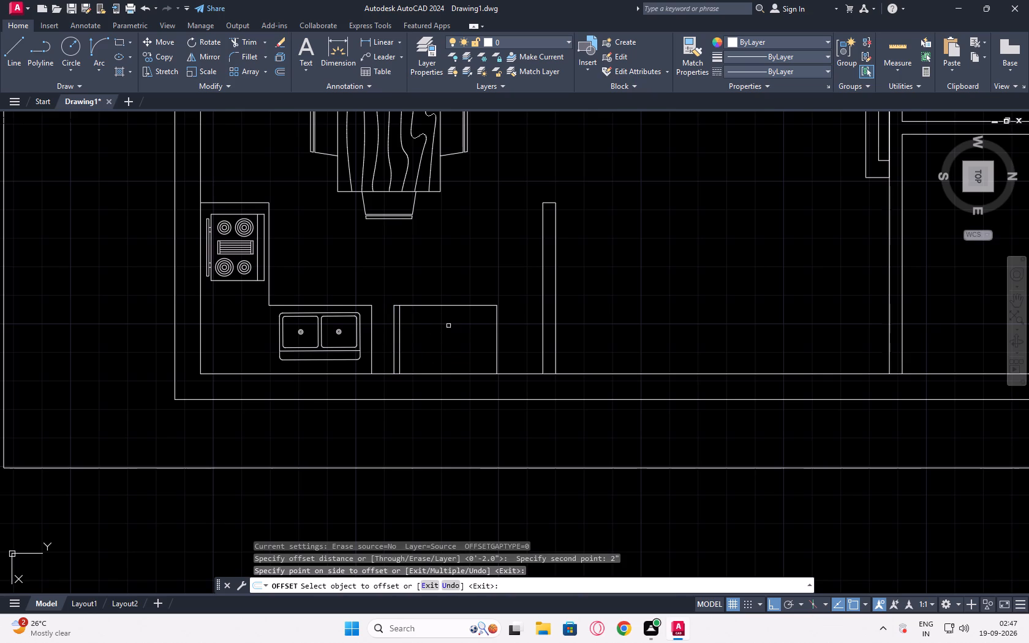
{"action": "left_click", "coordinate": [445, 306]}
{"action": "left_click", "coordinate": [446, 343]}
{"action": "left_click", "coordinate": [497, 344]}
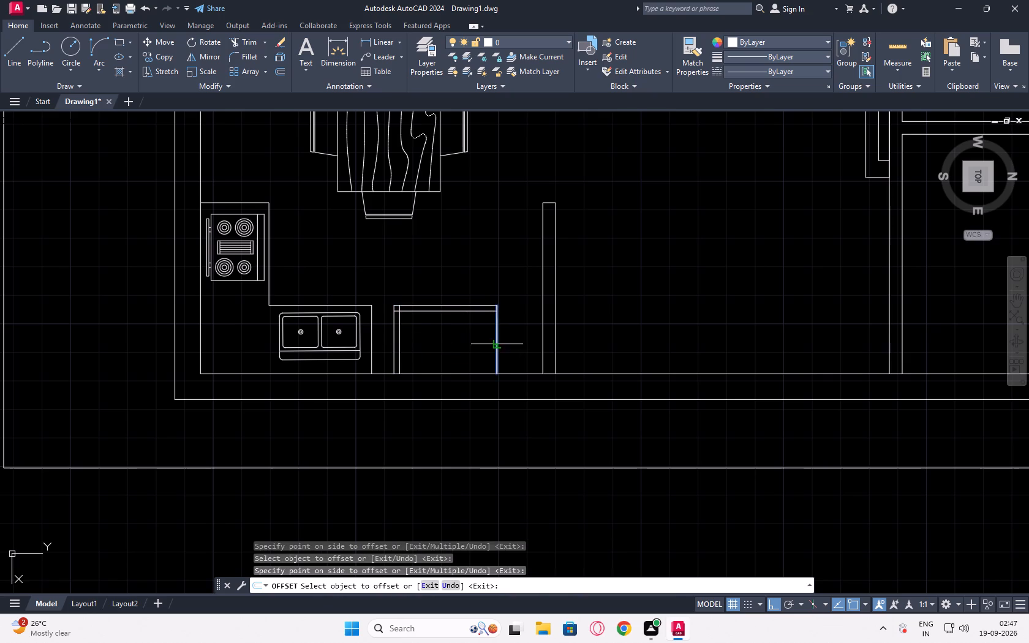
{"action": "left_click", "coordinate": [443, 348]}
{"action": "key", "text": "Escape"}
Trim the two inner side lines where they extend past the inner front line at both upper corners of the unit.
{"action": "scroll", "coordinate": [458, 339], "scroll_direction": "up", "scroll_amount": 1}
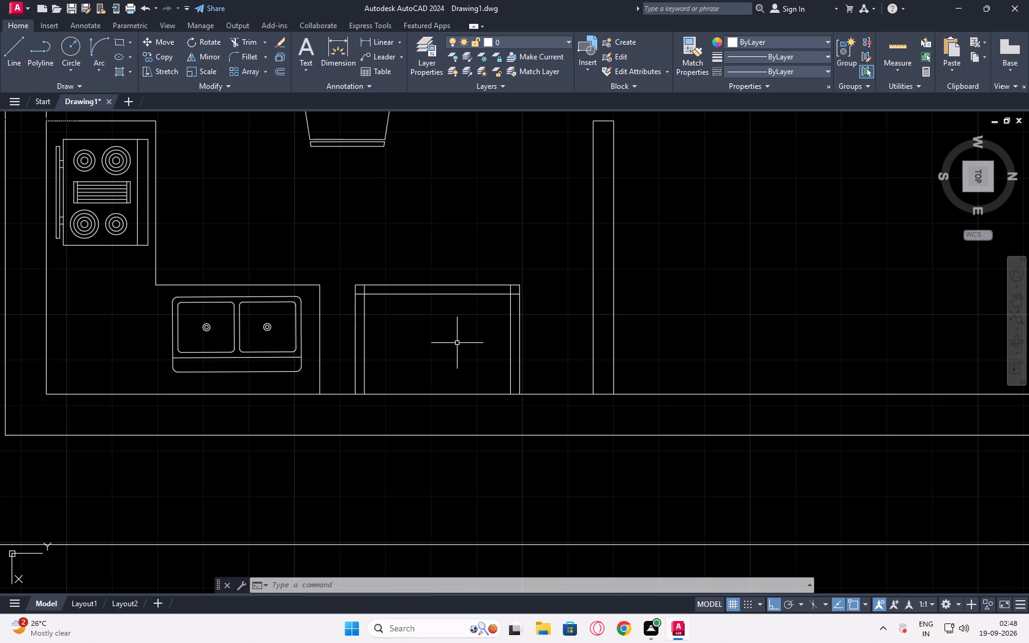
{"action": "left_click", "coordinate": [236, 38]}
{"action": "scroll", "coordinate": [365, 291], "scroll_direction": "up", "scroll_amount": 3}
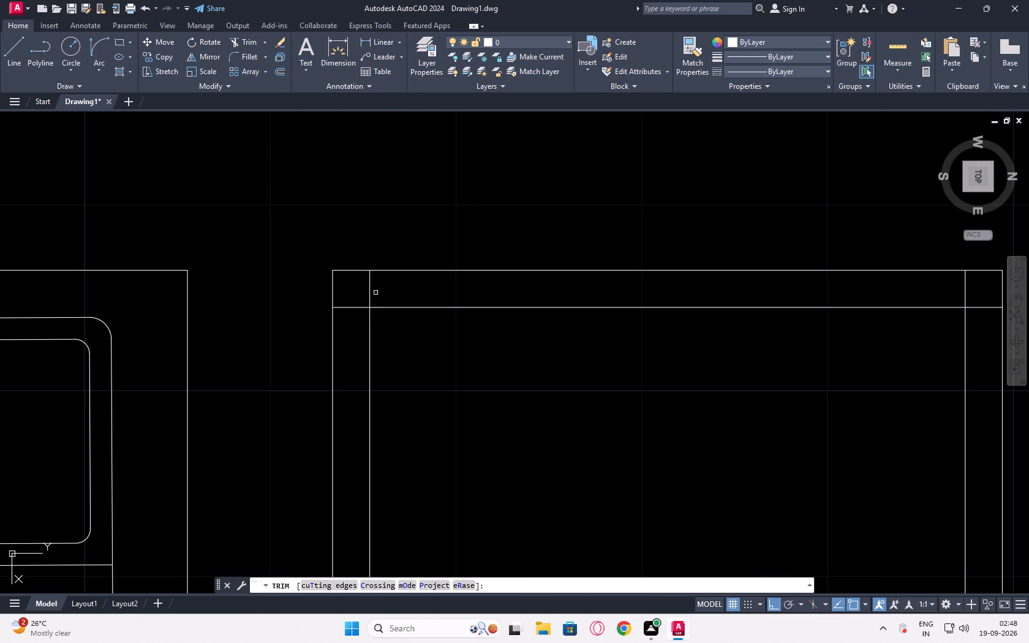
{"action": "left_click", "coordinate": [370, 283]}
{"action": "scroll", "coordinate": [617, 417], "scroll_direction": "up", "scroll_amount": 1}
{"action": "middle_click_drag", "start_coordinate": [617, 417], "coordinate": [591, 431]}
{"action": "middle_click_drag", "start_coordinate": [573, 437], "coordinate": [503, 457]}
{"action": "middle_click_drag", "start_coordinate": [448, 468], "coordinate": [299, 493]}
{"action": "middle_click", "coordinate": [298, 493]}
{"action": "scroll", "coordinate": [298, 493], "scroll_direction": "down", "scroll_amount": 3}
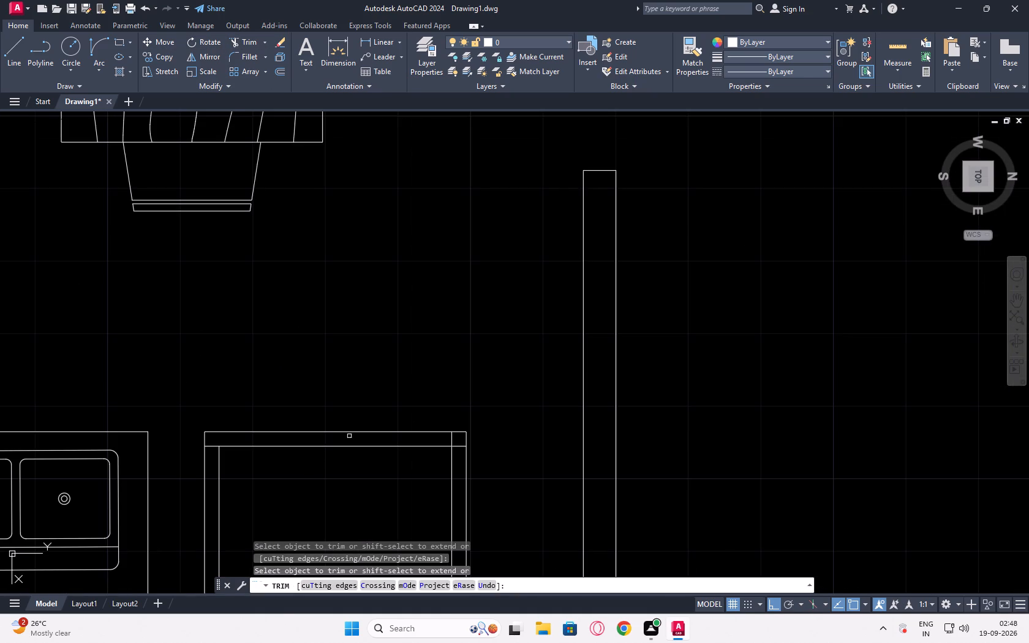
{"action": "scroll", "coordinate": [502, 441], "scroll_direction": "up", "scroll_amount": 3}
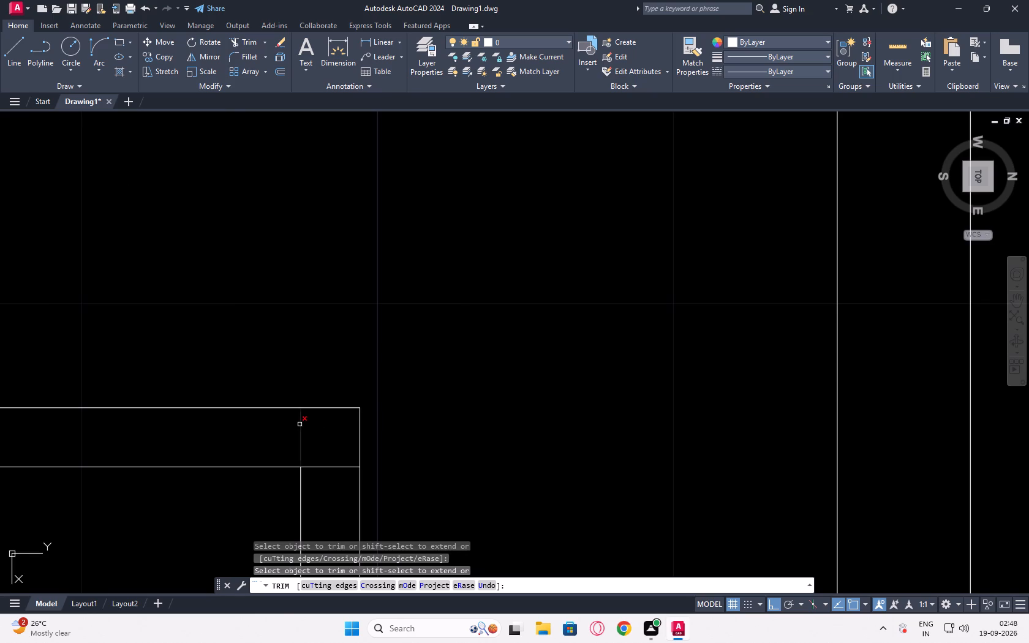
{"action": "left_click", "coordinate": [300, 424]}
{"action": "scroll", "coordinate": [506, 397], "scroll_direction": "down", "scroll_amount": 4}
{"action": "middle_click_drag", "start_coordinate": [506, 397], "coordinate": [575, 384]}
{"action": "key", "text": "Escape"}
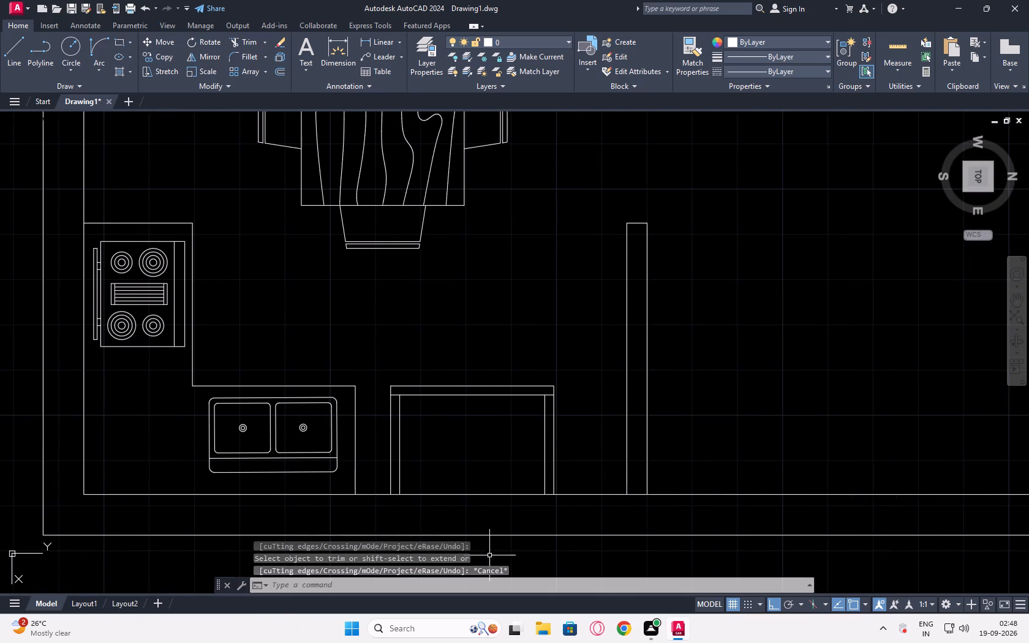
Draw a short line across the unit's front strip, joining the midpoints of its inner and outer edges.
{"action": "left_click", "coordinate": [13, 48]}
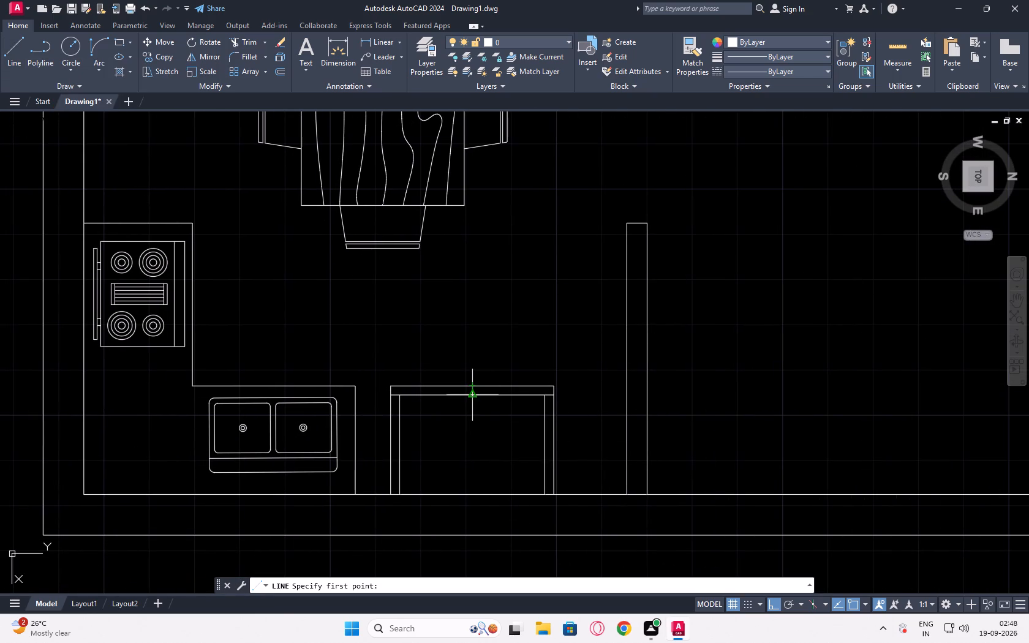
{"action": "left_click", "coordinate": [469, 396]}
{"action": "left_click", "coordinate": [469, 388]}
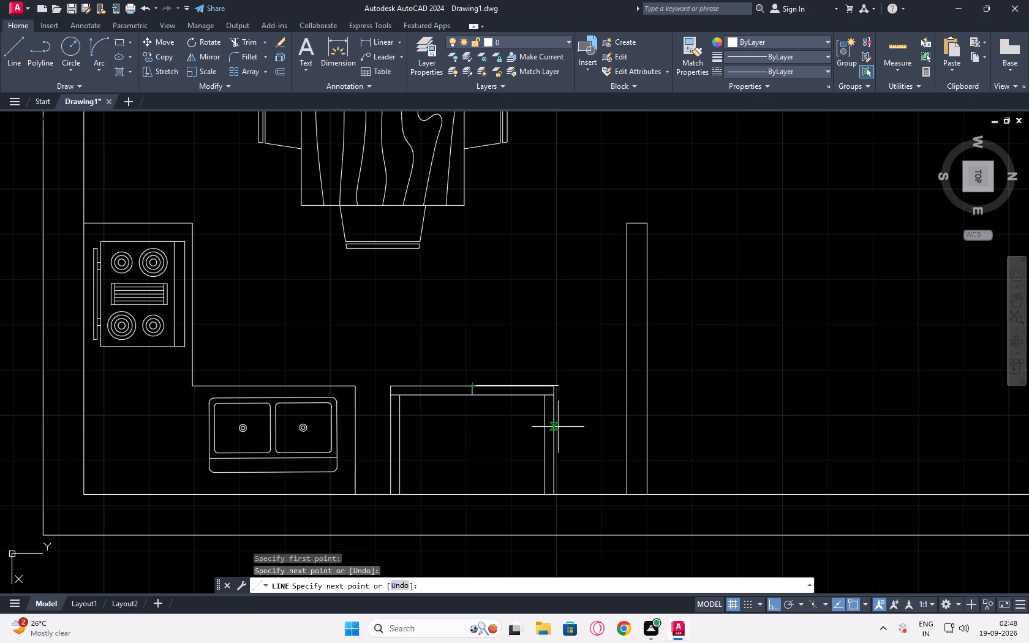
{"action": "key", "text": "Escape"}
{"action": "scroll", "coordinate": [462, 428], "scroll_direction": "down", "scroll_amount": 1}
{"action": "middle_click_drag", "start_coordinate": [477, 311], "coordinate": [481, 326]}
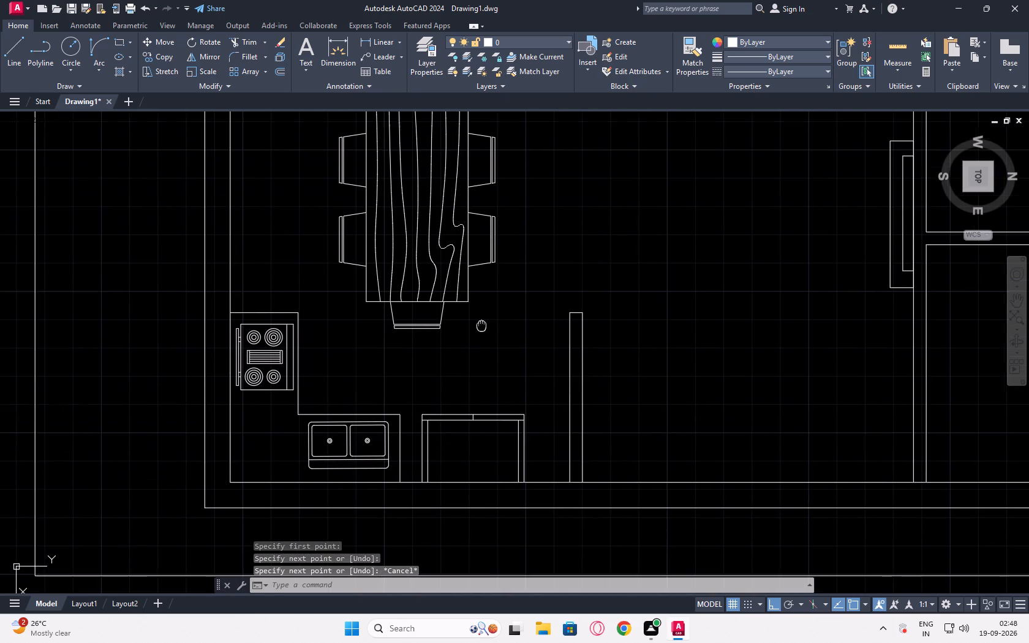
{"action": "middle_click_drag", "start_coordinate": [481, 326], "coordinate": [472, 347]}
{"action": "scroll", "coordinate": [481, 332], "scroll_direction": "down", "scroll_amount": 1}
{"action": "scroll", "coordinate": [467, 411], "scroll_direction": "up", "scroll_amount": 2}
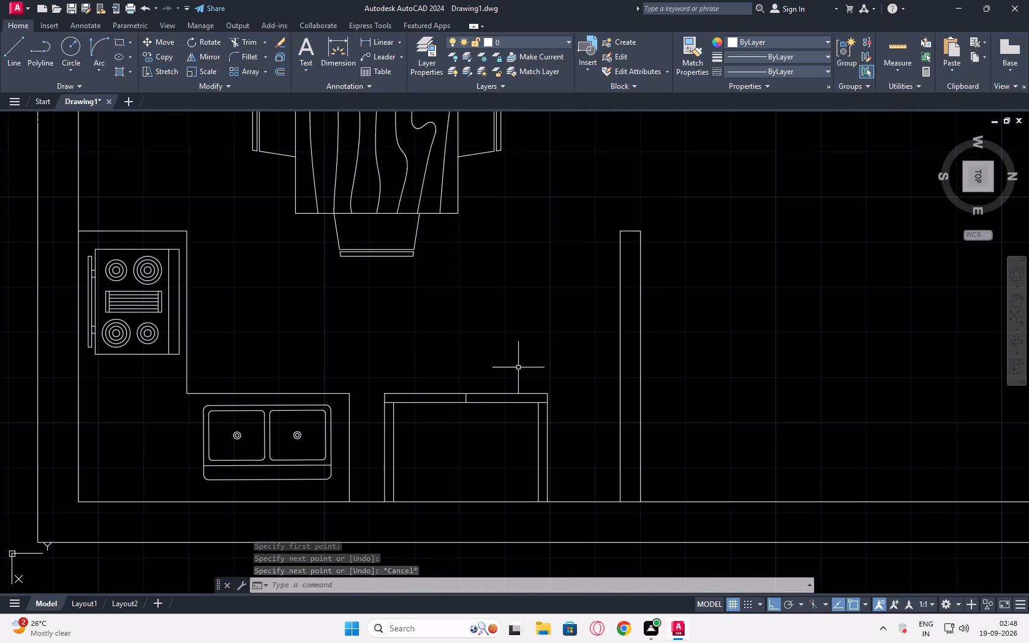
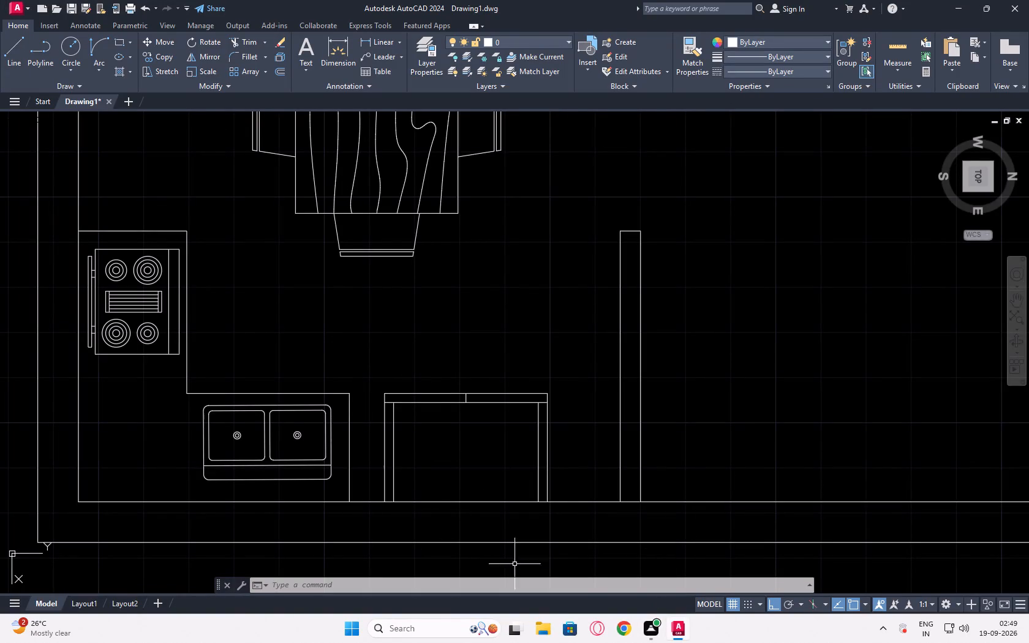
Move the three-seat sofa from outside the plan into the living area, between the dining table and the wall unit.
{"action": "scroll", "coordinate": [484, 412], "scroll_direction": "down", "scroll_amount": 3}
{"action": "scroll", "coordinate": [526, 298], "scroll_direction": "up", "scroll_amount": 1}
{"action": "scroll", "coordinate": [519, 306], "scroll_direction": "down", "scroll_amount": 1}
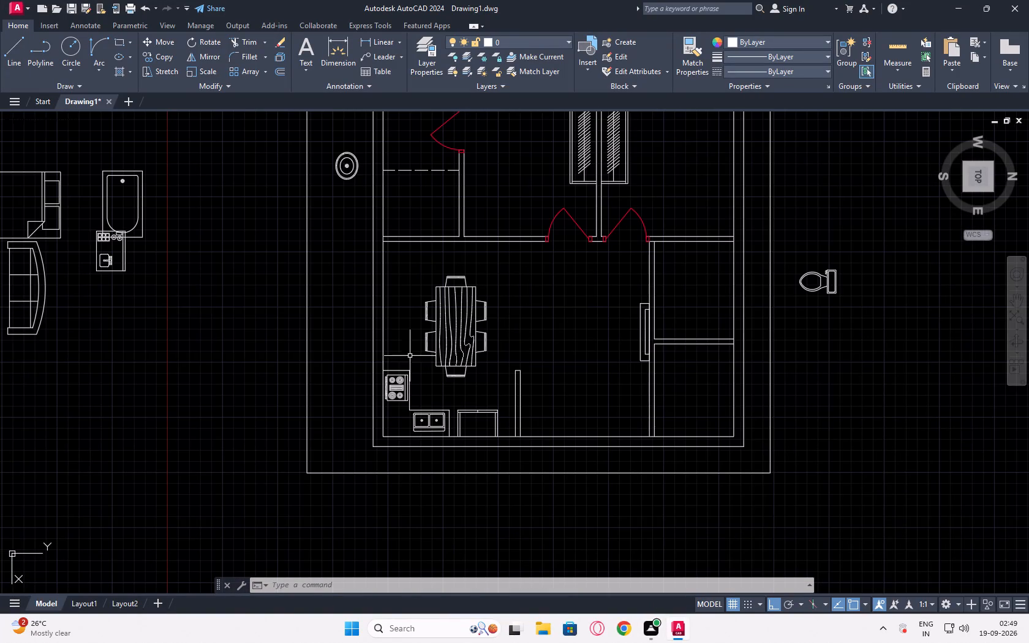
{"action": "middle_click_drag", "start_coordinate": [184, 269], "coordinate": [317, 293]}
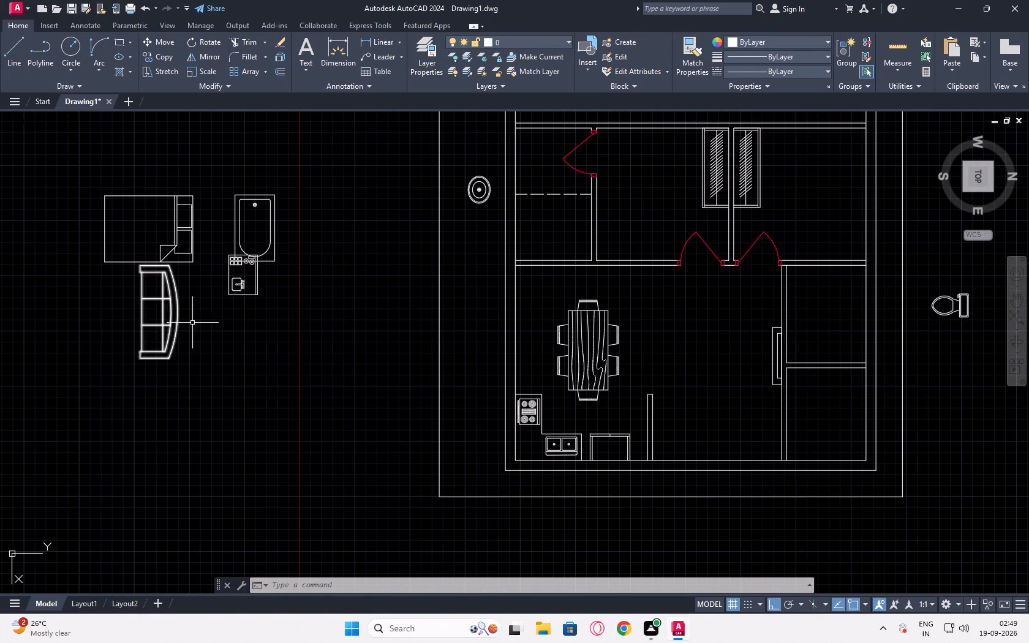
{"action": "left_click_drag", "start_coordinate": [201, 314], "coordinate": [195, 316]}
{"action": "left_click", "coordinate": [138, 352]}
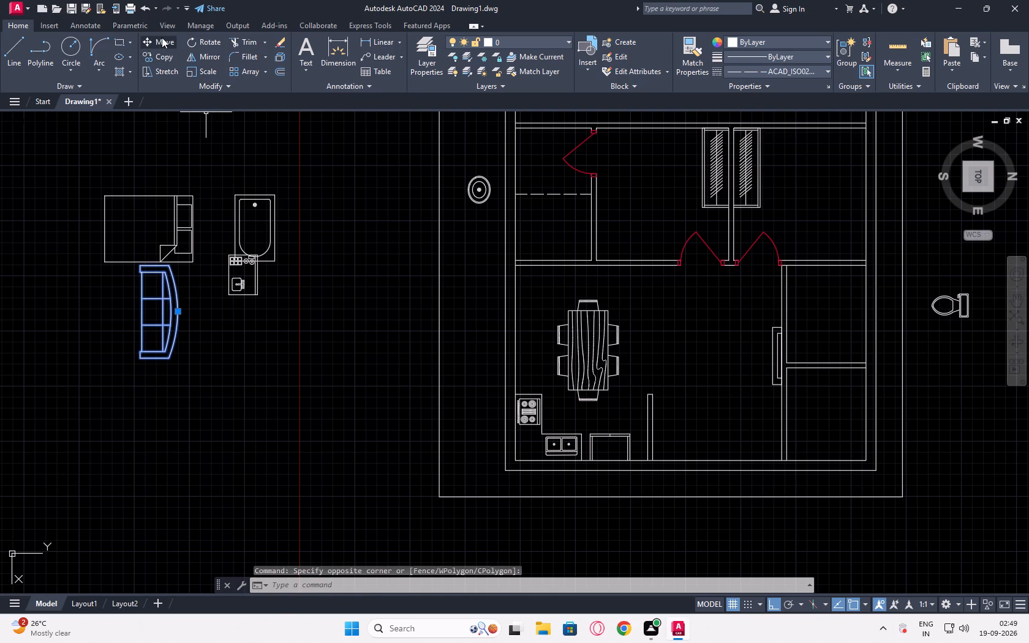
{"action": "left_click", "coordinate": [162, 37]}
{"action": "left_click", "coordinate": [183, 312]}
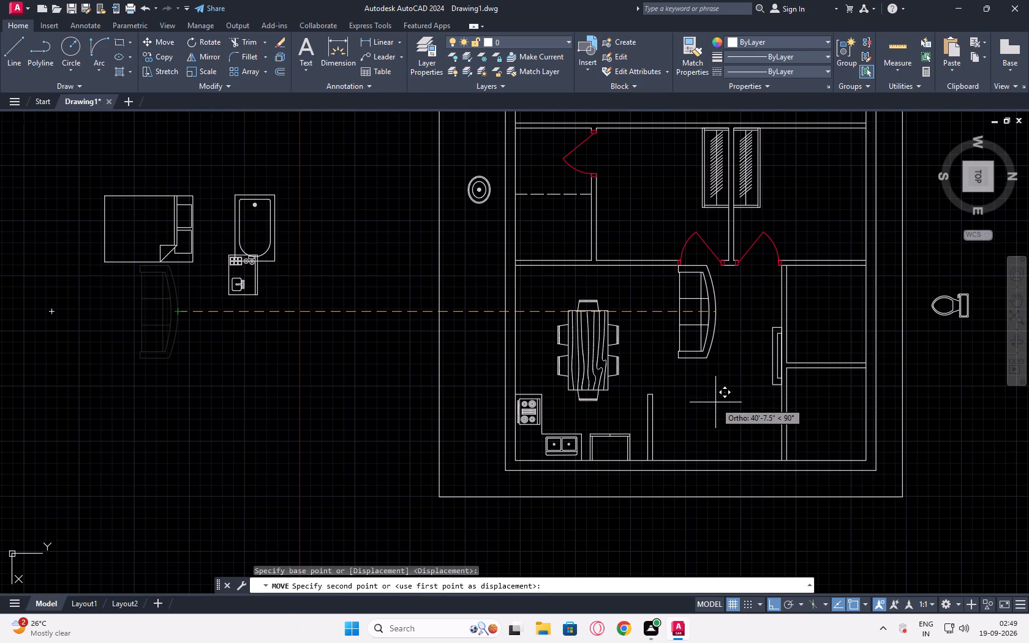
{"action": "key", "text": "F8"}
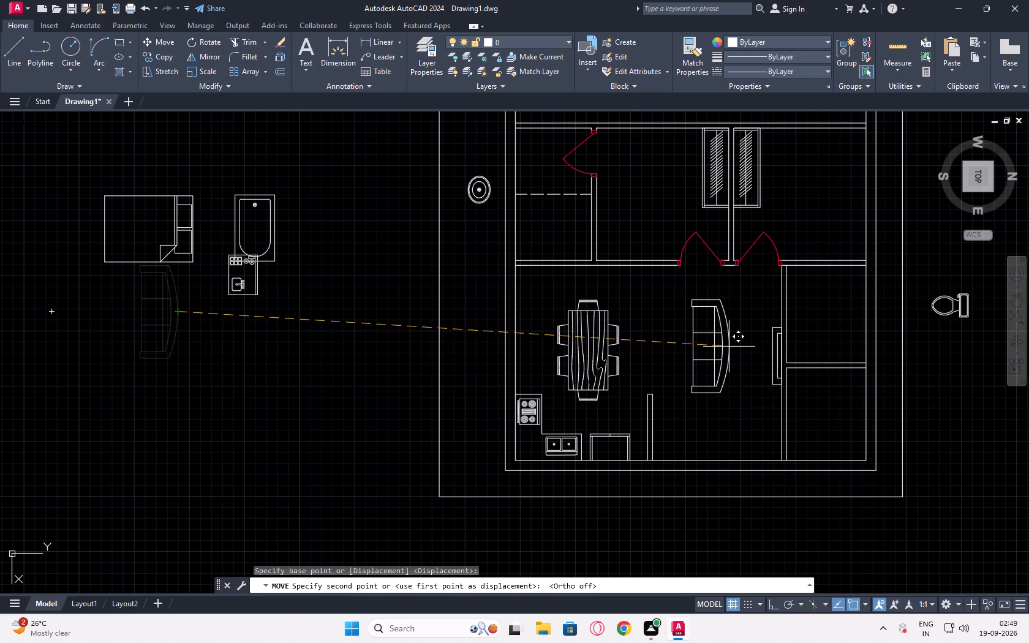
{"action": "left_click", "coordinate": [730, 355]}
Rotate the sofa 180° about its lower-left corner so its curved back faces the dining table.
{"action": "left_click_drag", "start_coordinate": [737, 307], "coordinate": [737, 317]}
{"action": "left_click", "coordinate": [697, 396]}
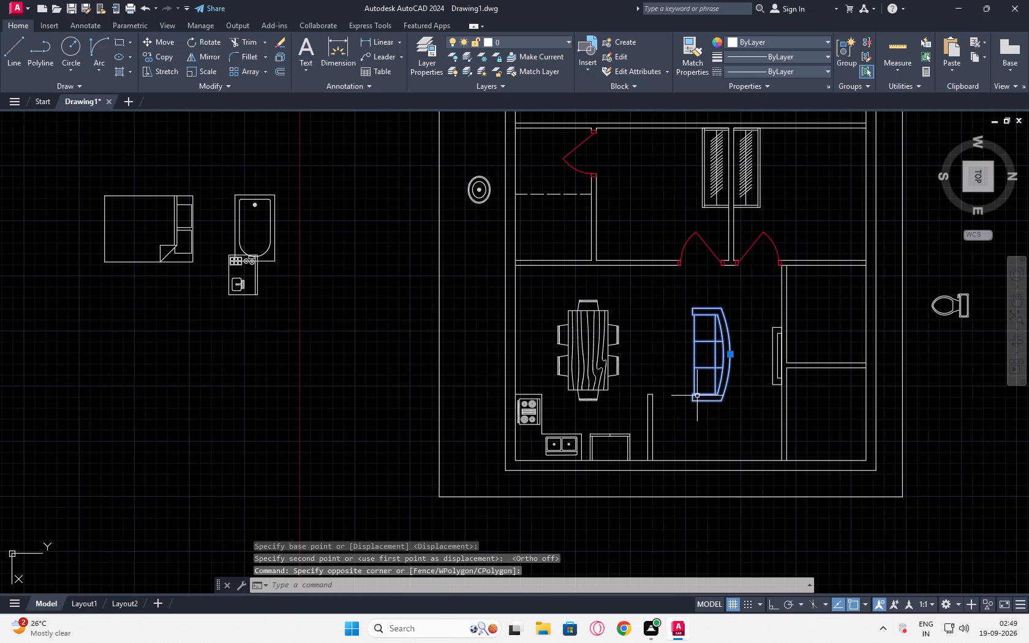
{"action": "left_click", "coordinate": [208, 40]}
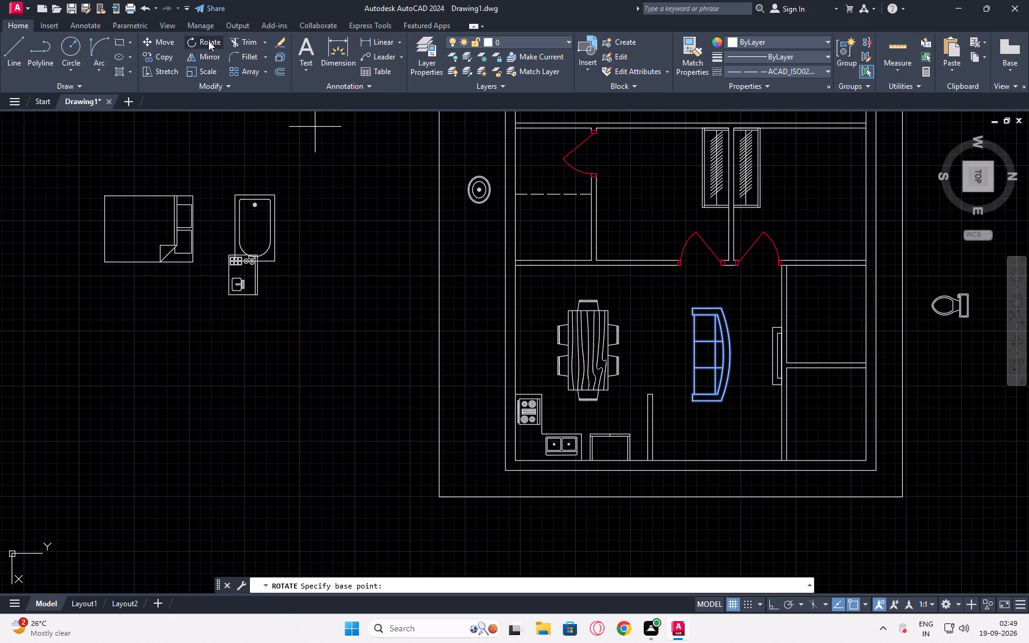
{"action": "key", "text": "F8"}
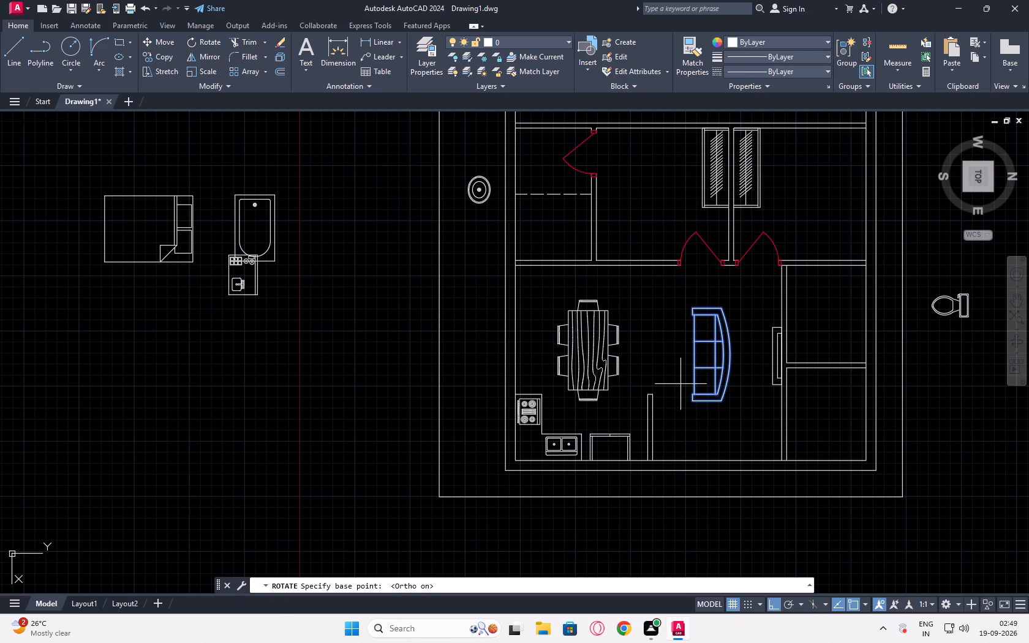
{"action": "left_click", "coordinate": [693, 403]}
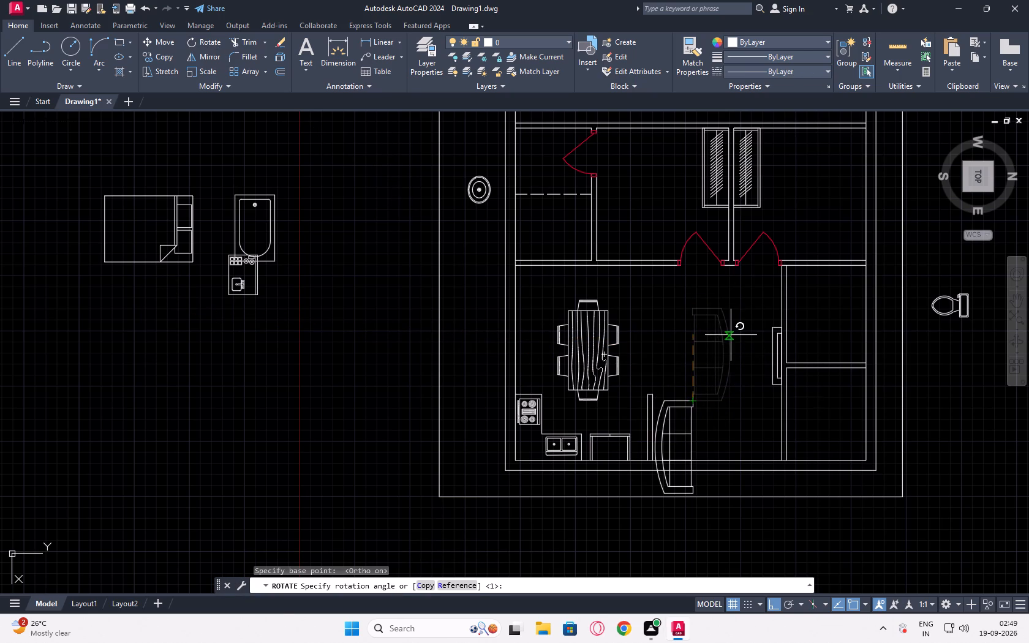
{"action": "left_click", "coordinate": [690, 307]}
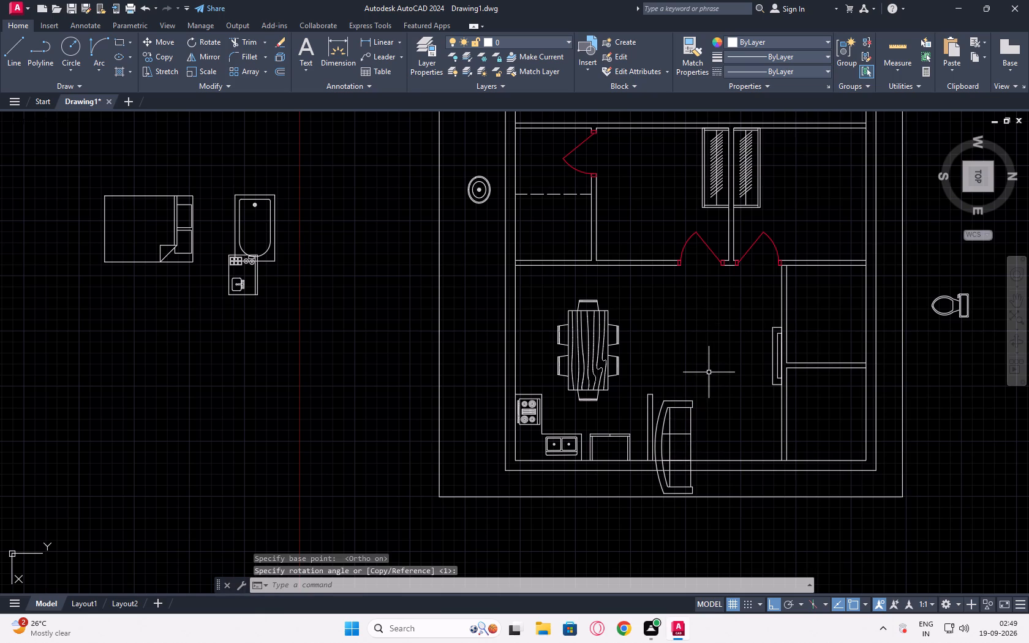
Move the rotated sofa back up inside the living area, between the dining table and the wall unit.
{"action": "left_click_drag", "start_coordinate": [709, 373], "coordinate": [698, 389]}
{"action": "left_click", "coordinate": [675, 420]}
{"action": "left_click", "coordinate": [156, 37]}
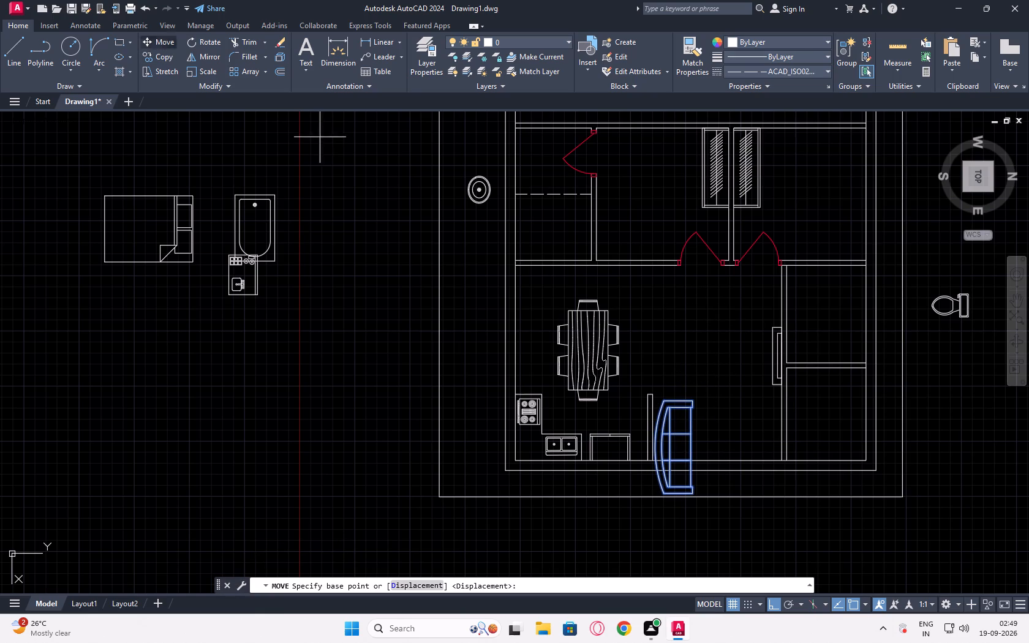
{"action": "left_click", "coordinate": [657, 445]}
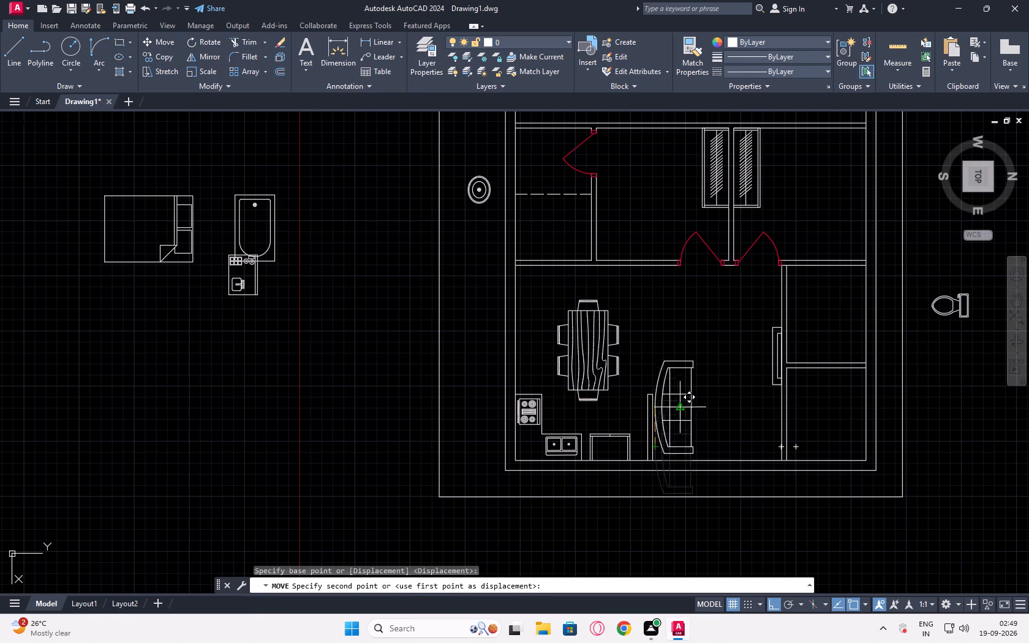
{"action": "key", "text": "F8"}
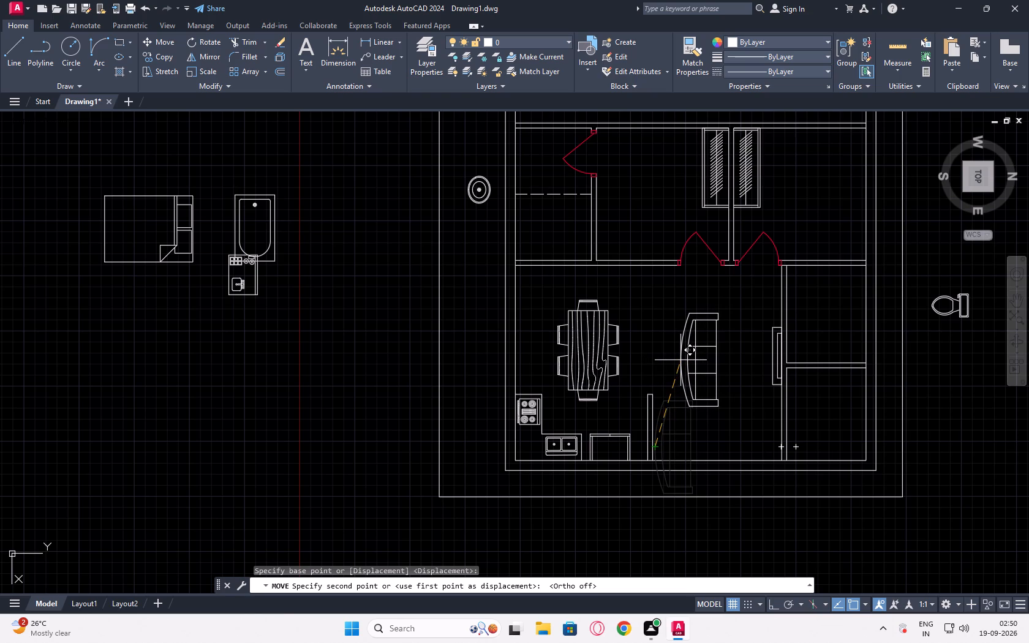
{"action": "left_click", "coordinate": [680, 360]}
{"action": "key", "text": "Escape"}
Scale the dining table set down to roughly three quarters of its size, from the bottom chair's corner.
{"action": "scroll", "coordinate": [587, 348], "scroll_direction": "down", "scroll_amount": 1}
{"action": "scroll", "coordinate": [631, 413], "scroll_direction": "up", "scroll_amount": 3}
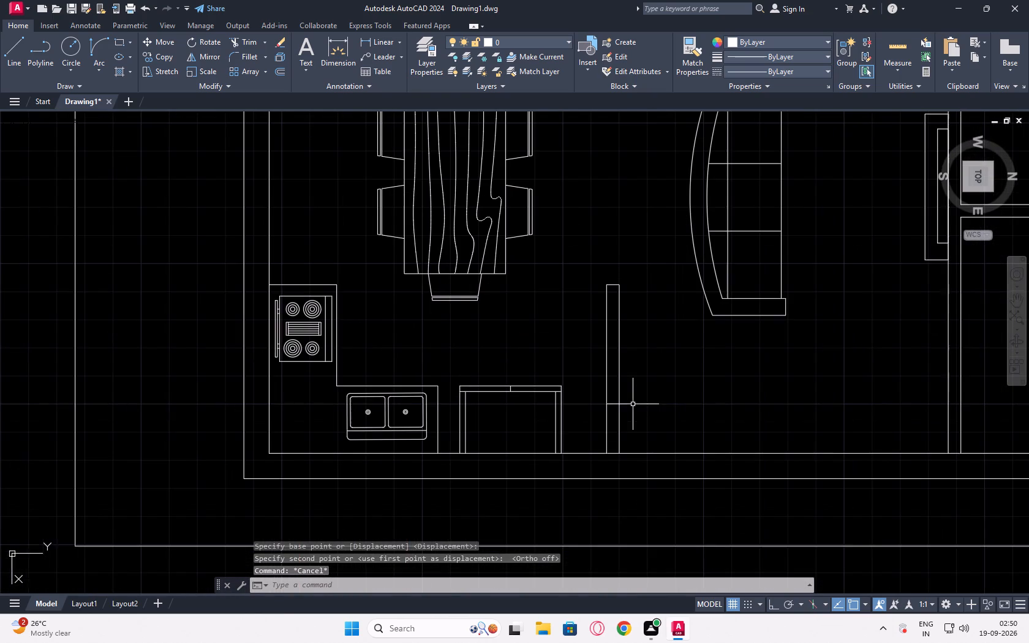
{"action": "scroll", "coordinate": [633, 404], "scroll_direction": "down", "scroll_amount": 1}
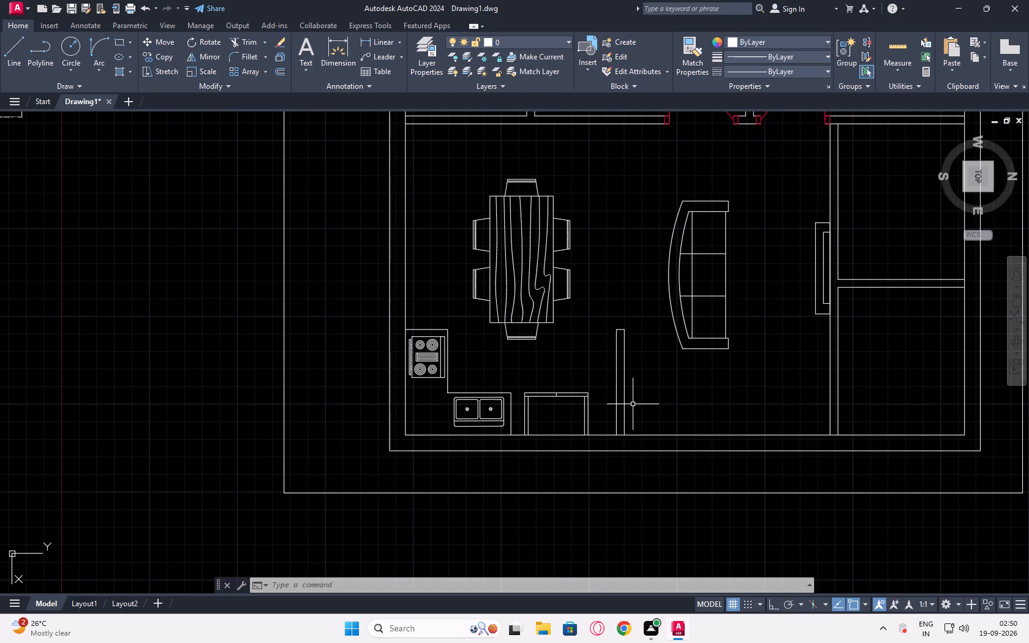
{"action": "left_click", "coordinate": [607, 198]}
{"action": "left_click", "coordinate": [455, 323]}
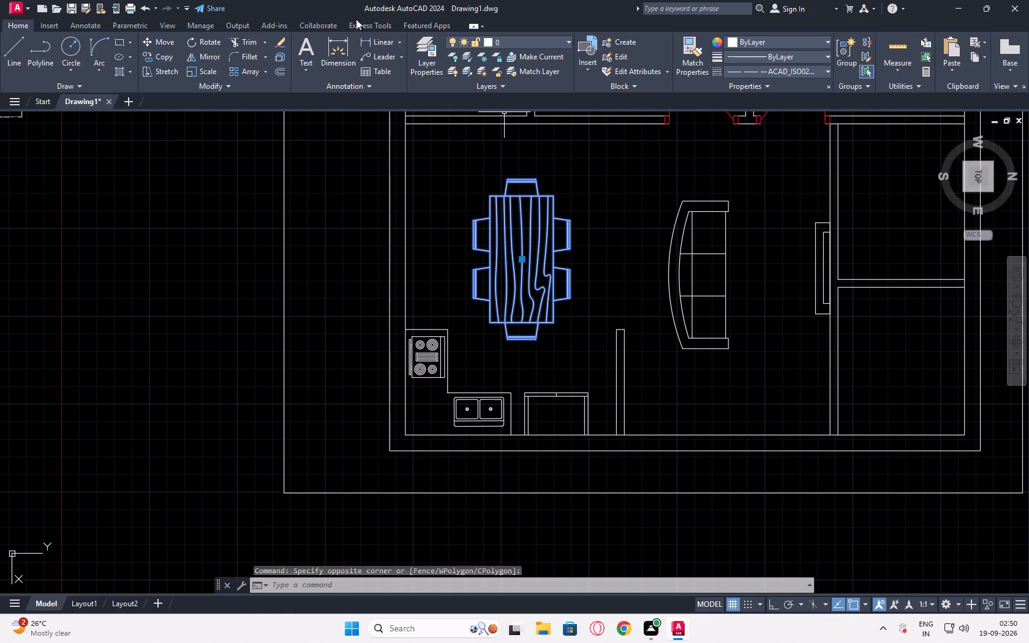
{"action": "left_click", "coordinate": [213, 73]}
{"action": "left_click", "coordinate": [535, 340]}
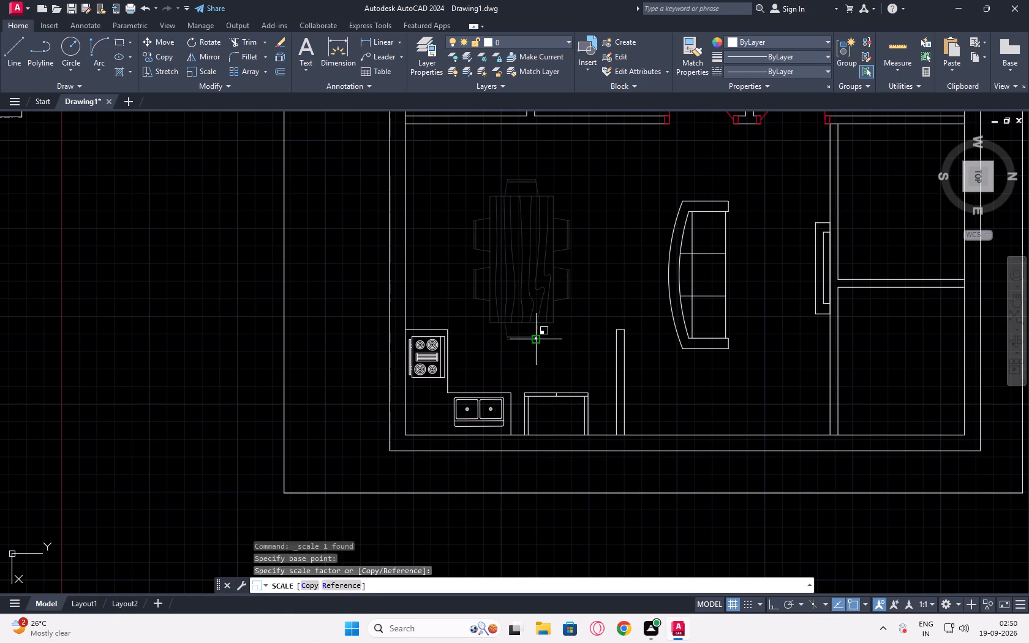
{"action": "left_click", "coordinate": [522, 277]}
Move the reduced dining set straight up, farther from the kitchen counter.
{"action": "left_click", "coordinate": [567, 232]}
{"action": "left_click", "coordinate": [524, 301]}
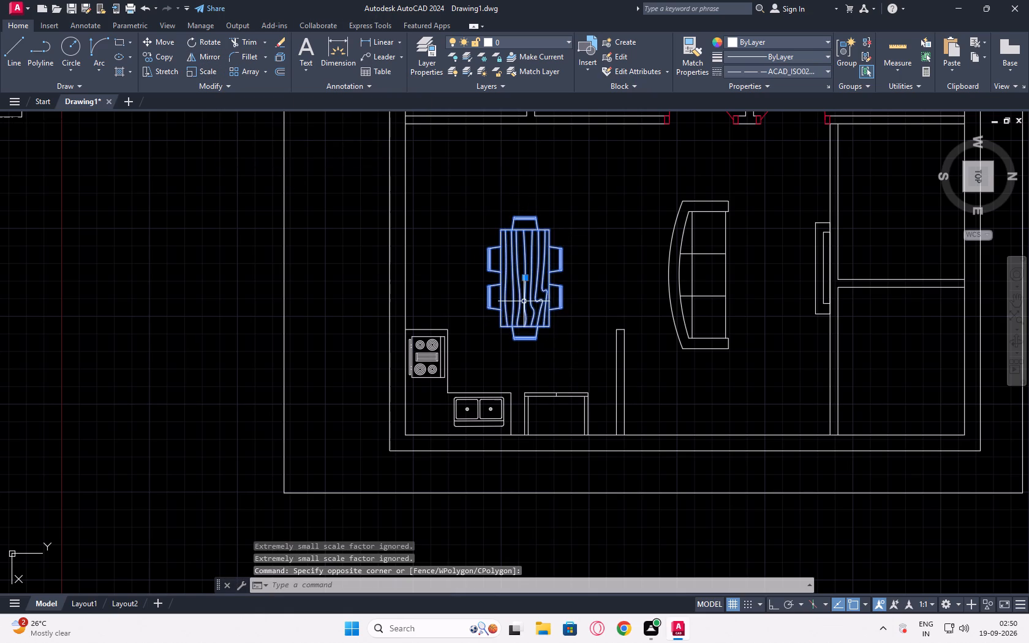
{"action": "left_click", "coordinate": [161, 42]}
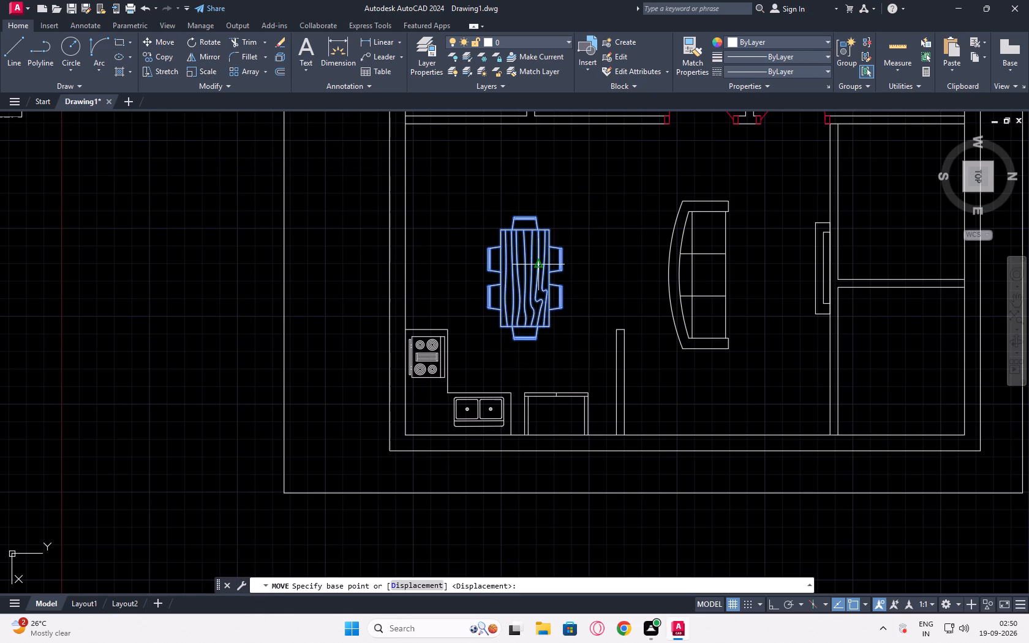
{"action": "left_click", "coordinate": [529, 281]}
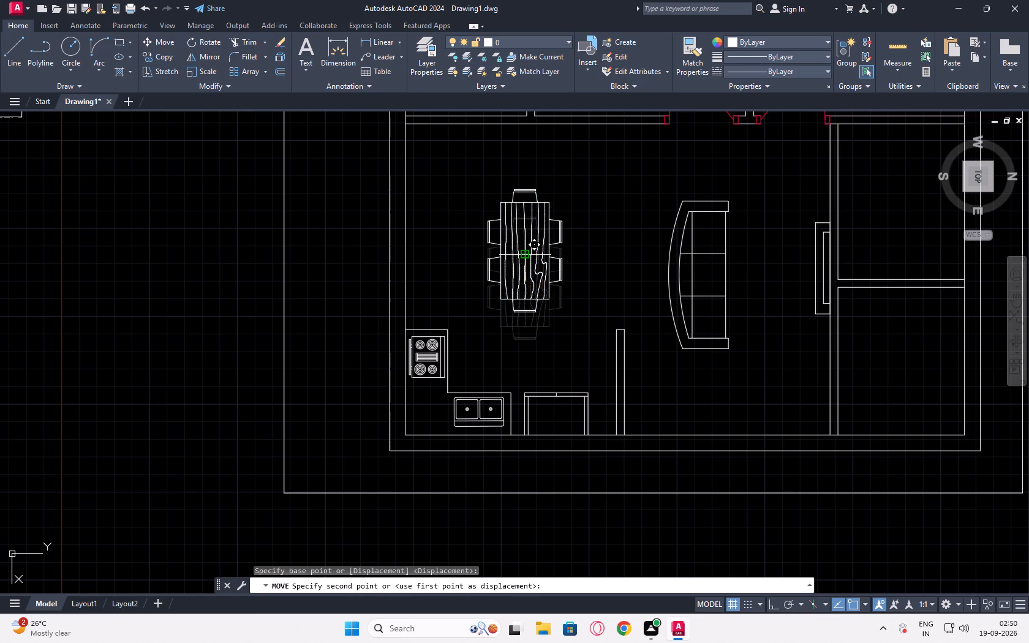
{"action": "left_click", "coordinate": [522, 246]}
{"action": "key", "text": "Escape"}
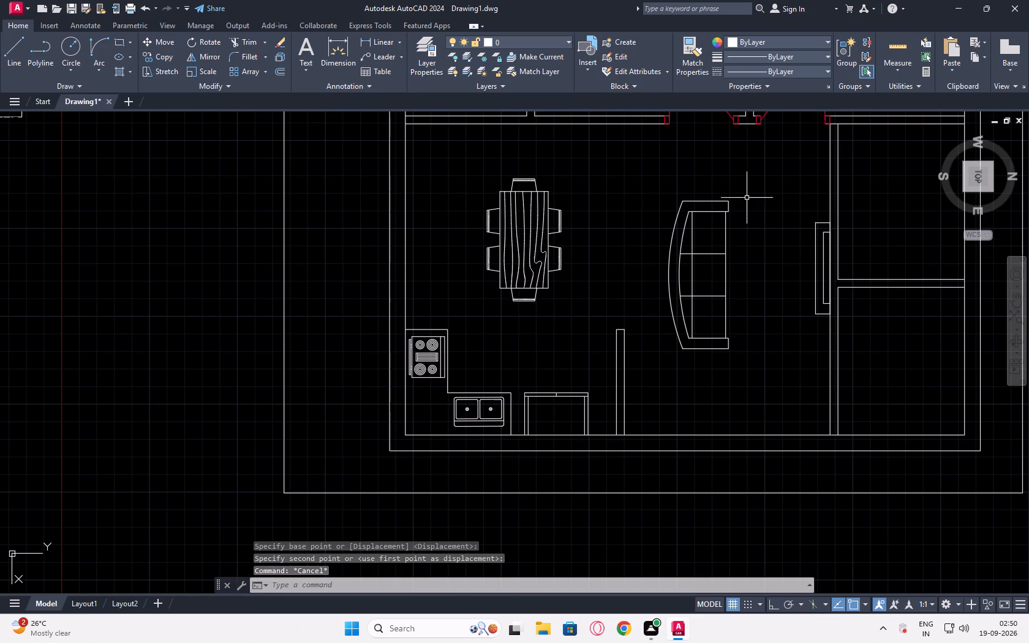
Scale the living-area sofa down to a little under two thirds of its size, from its lower-right corner.
{"action": "left_click", "coordinate": [743, 190]}
{"action": "left_click", "coordinate": [693, 260]}
{"action": "left_click", "coordinate": [199, 66]}
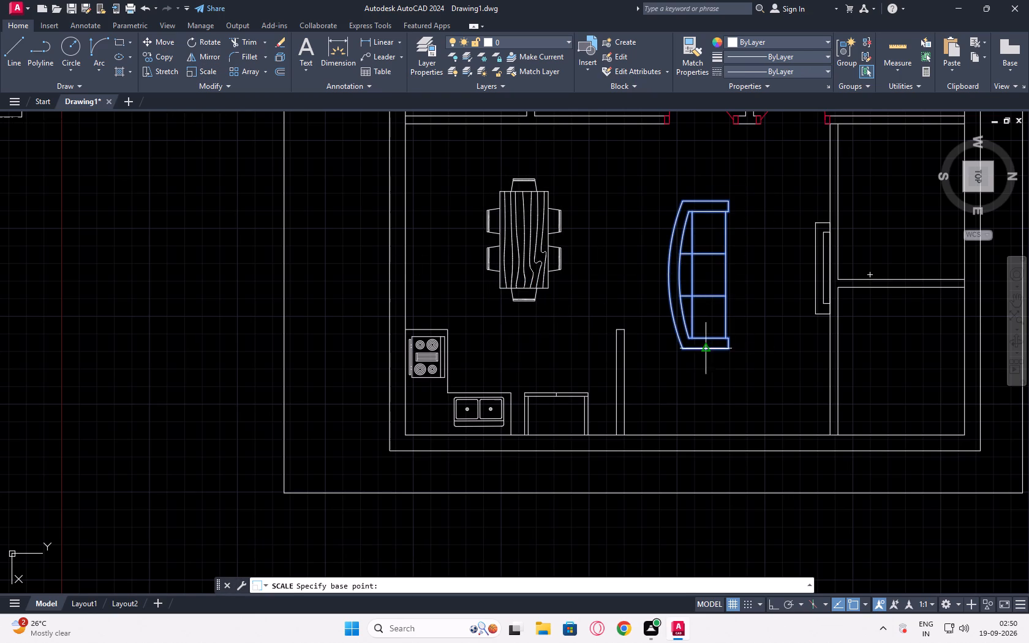
{"action": "left_click_drag", "start_coordinate": [727, 349], "coordinate": [725, 344]}
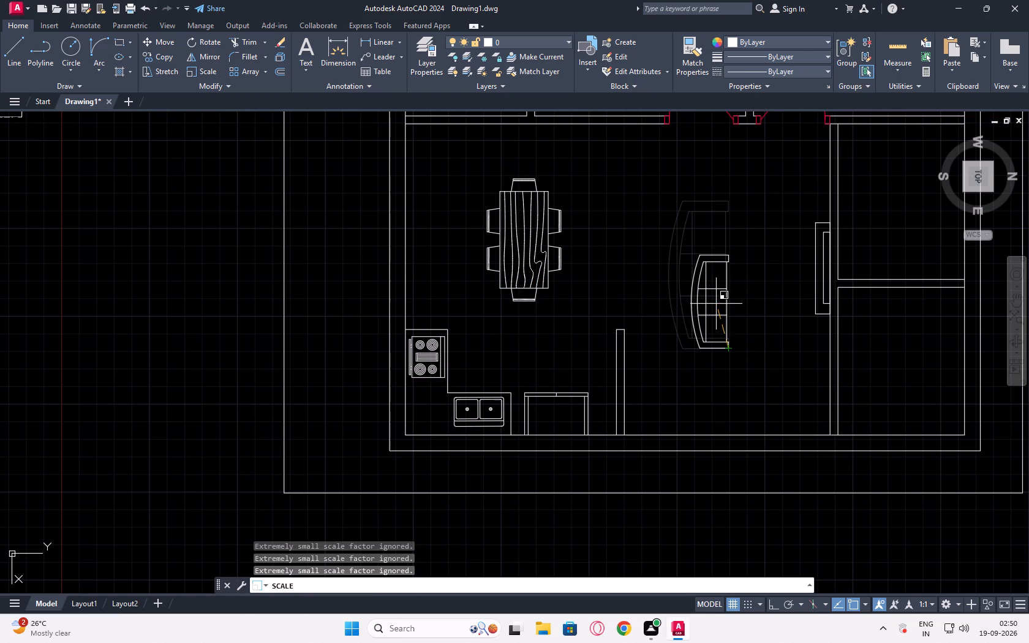
{"action": "left_click", "coordinate": [716, 304]}
Copy the reduced sofa to a spot beside it, nearer the wall unit.
{"action": "left_click_drag", "start_coordinate": [743, 268], "coordinate": [734, 279]}
{"action": "left_click", "coordinate": [684, 337]}
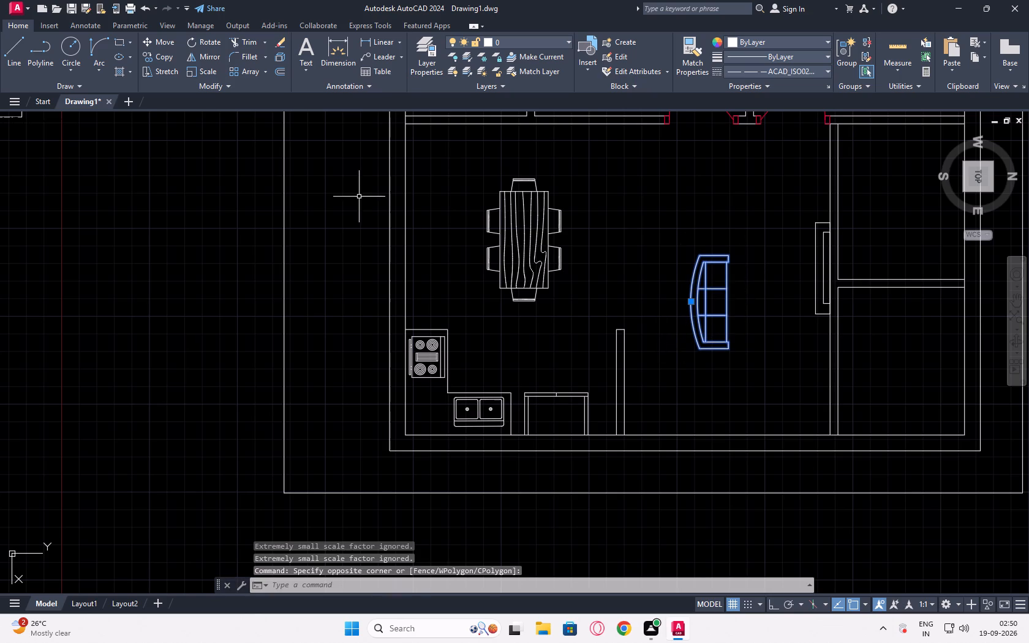
{"action": "left_click", "coordinate": [160, 58]}
{"action": "left_click", "coordinate": [689, 299]}
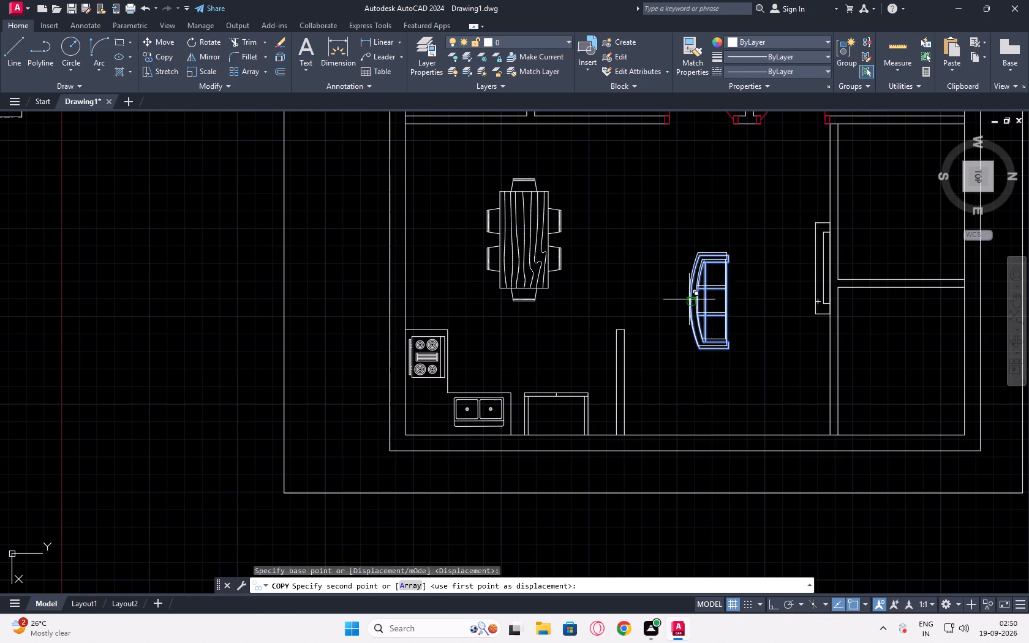
{"action": "left_click", "coordinate": [745, 299]}
{"action": "key", "text": "Escape"}
Move the original sofa up and toward the dining table, widening the gap to its copy.
{"action": "left_click_drag", "start_coordinate": [729, 243], "coordinate": [710, 279]}
{"action": "left_click", "coordinate": [691, 309]}
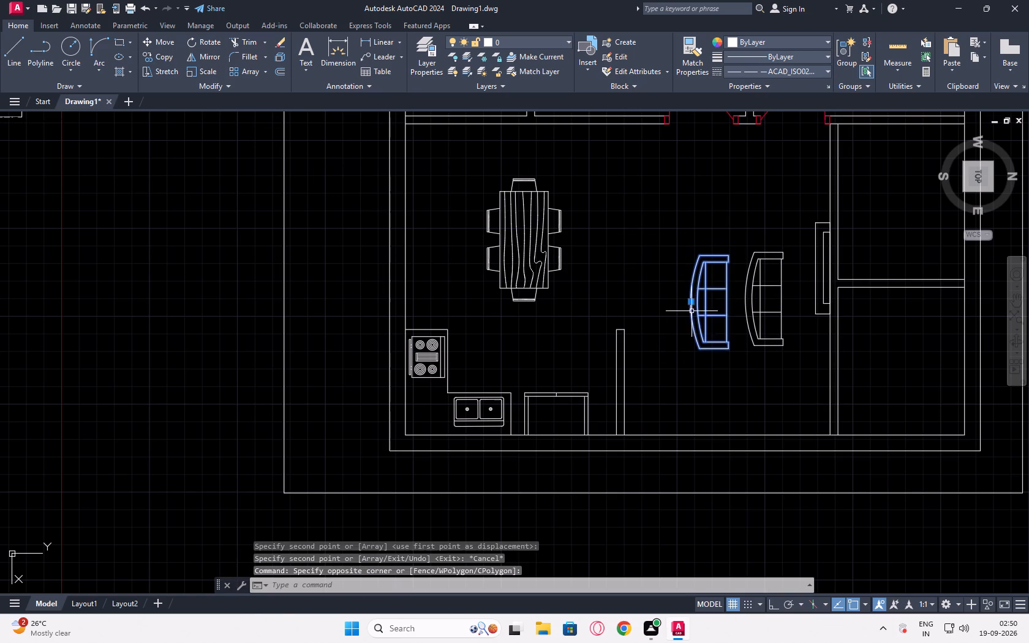
{"action": "left_click", "coordinate": [153, 44]}
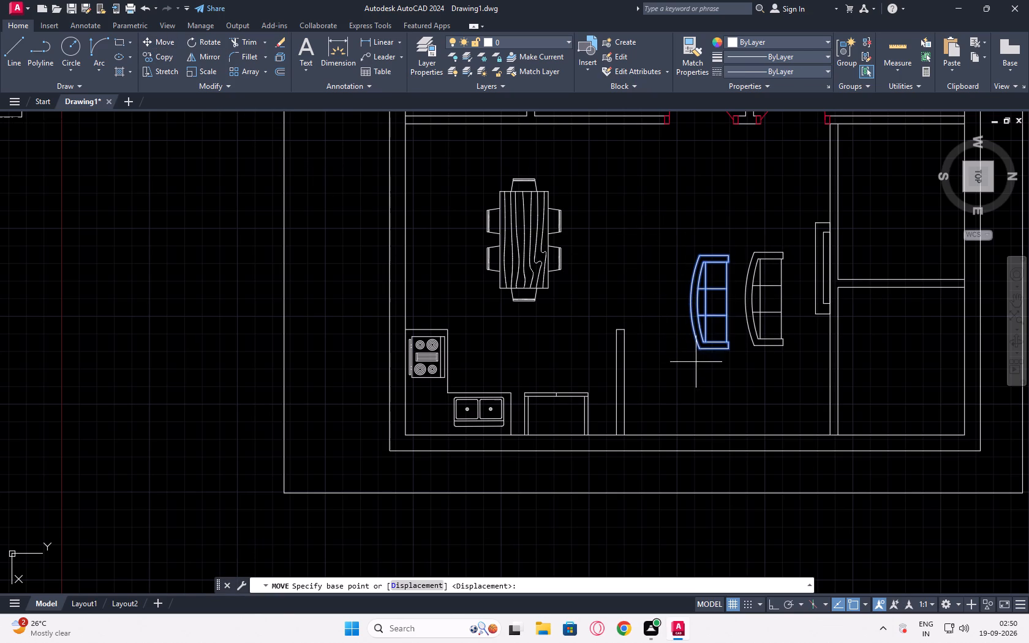
{"action": "left_click", "coordinate": [691, 301]}
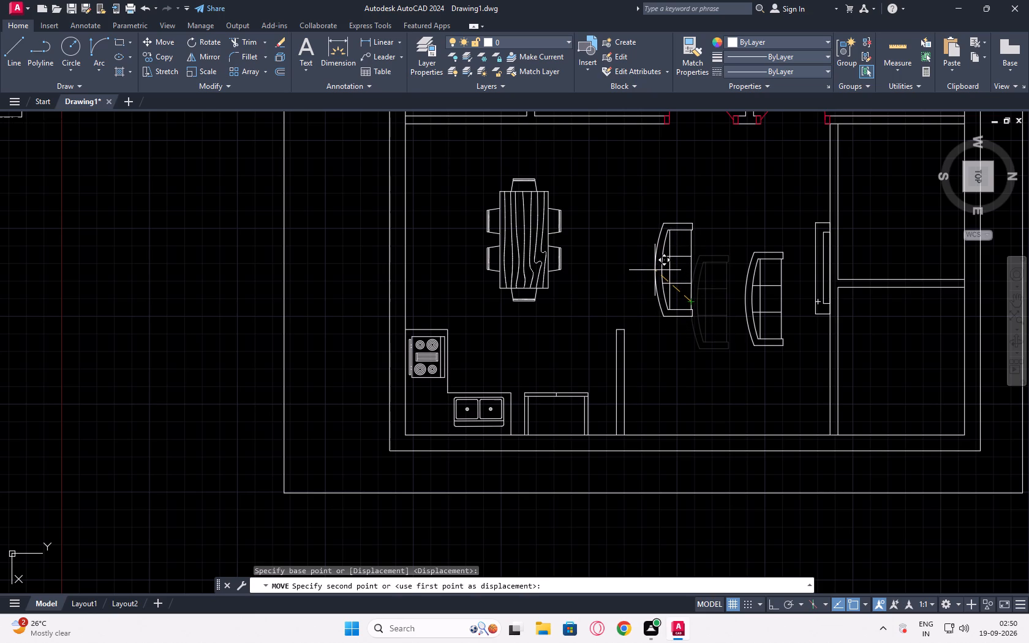
{"action": "left_click", "coordinate": [655, 270]}
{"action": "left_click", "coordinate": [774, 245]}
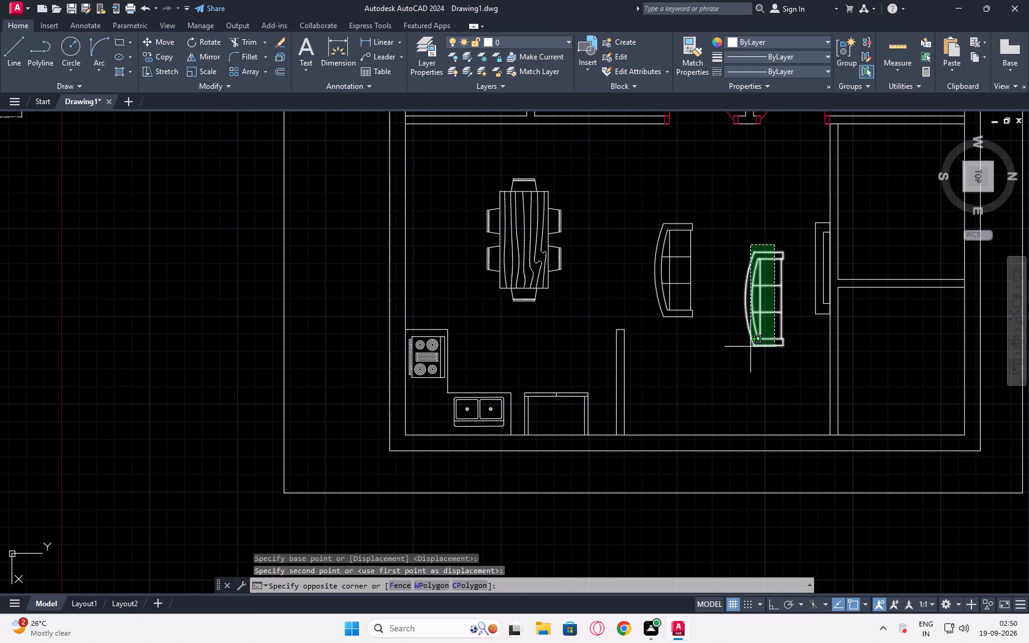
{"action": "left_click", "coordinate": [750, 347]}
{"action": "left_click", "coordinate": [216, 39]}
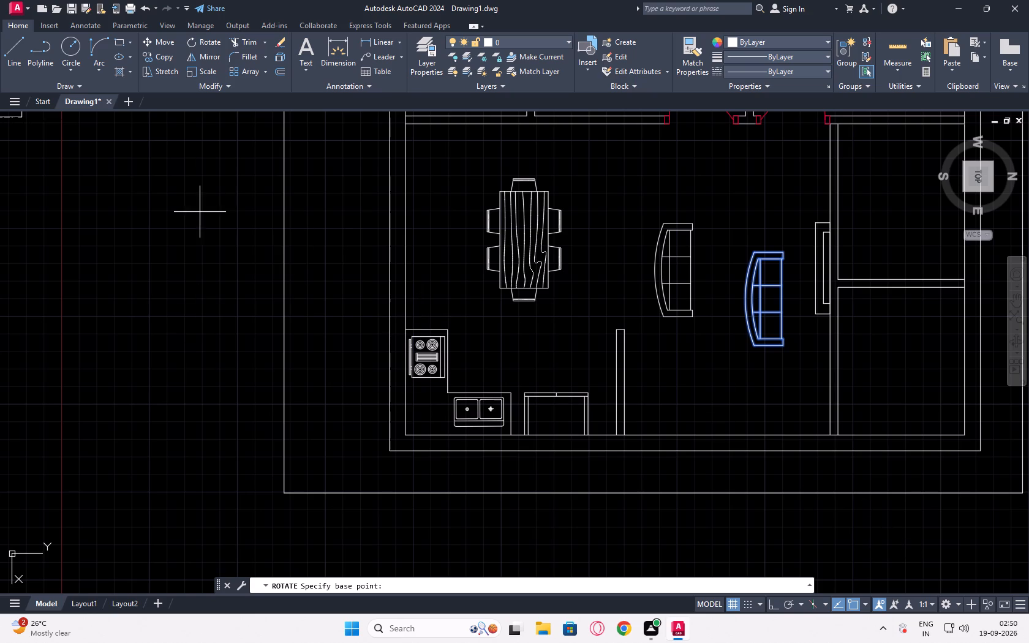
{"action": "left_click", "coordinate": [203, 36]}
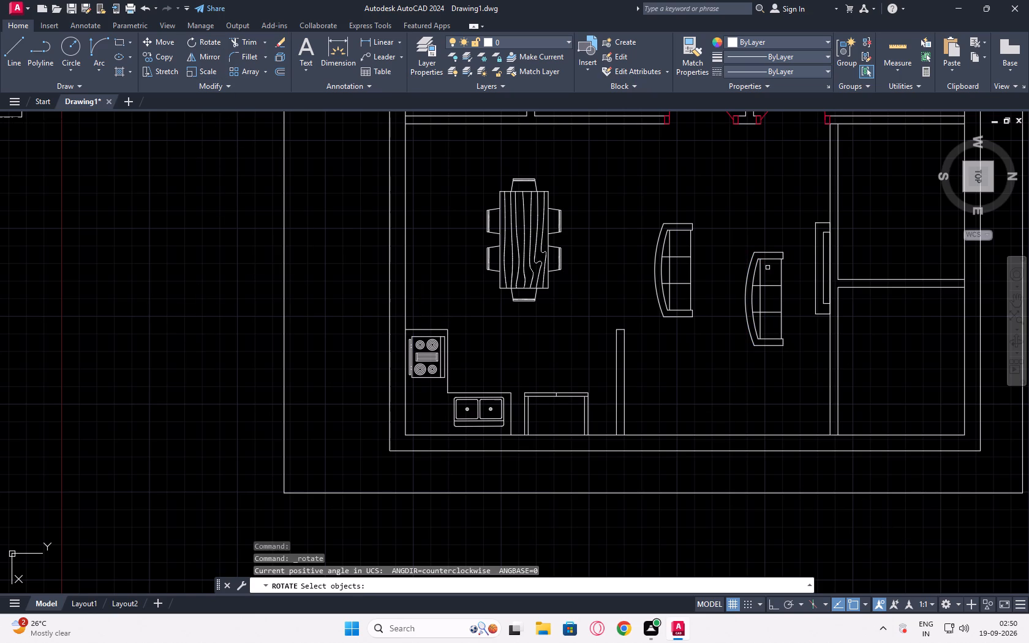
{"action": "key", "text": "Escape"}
Rotate the copied sofa 90° clockwise about its lower-right corner so its curved back faces up.
{"action": "left_click_drag", "start_coordinate": [795, 241], "coordinate": [783, 254]}
{"action": "left_click", "coordinate": [726, 356]}
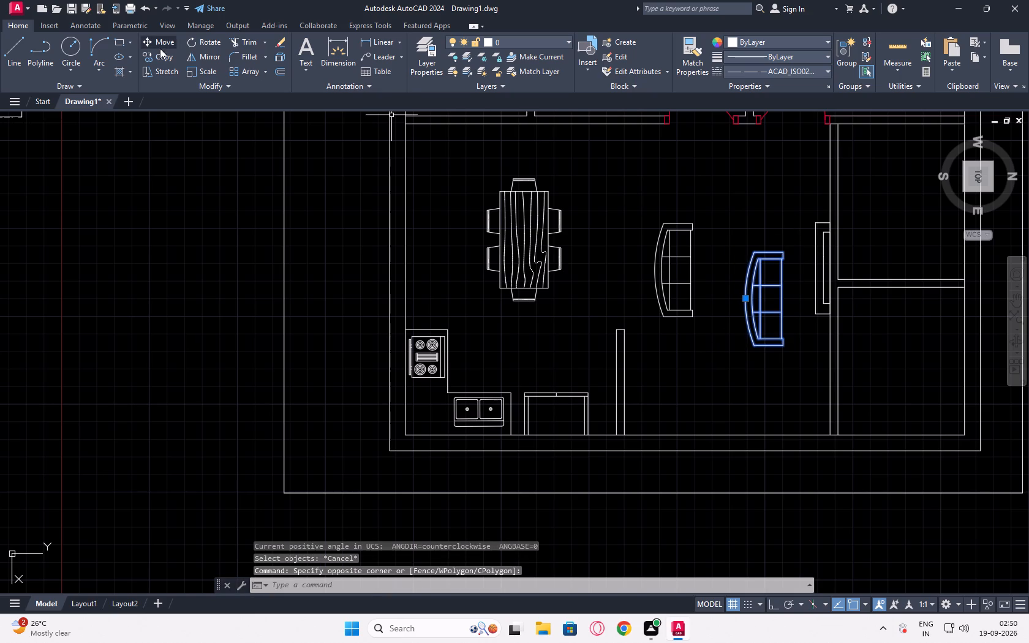
{"action": "left_click", "coordinate": [203, 44]}
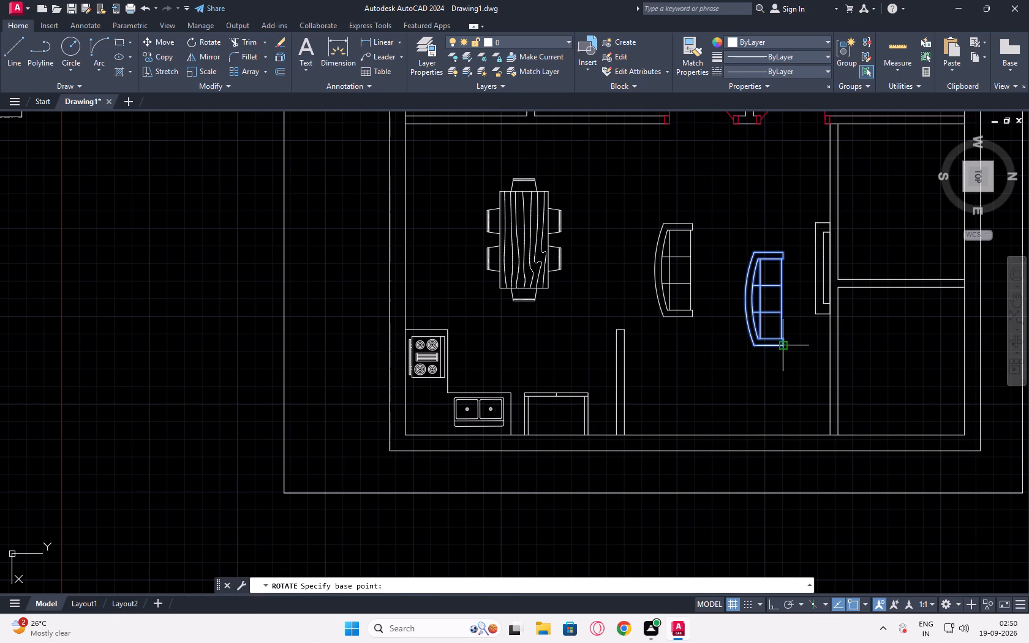
{"action": "left_click", "coordinate": [782, 344]}
{"action": "left_click", "coordinate": [728, 345]}
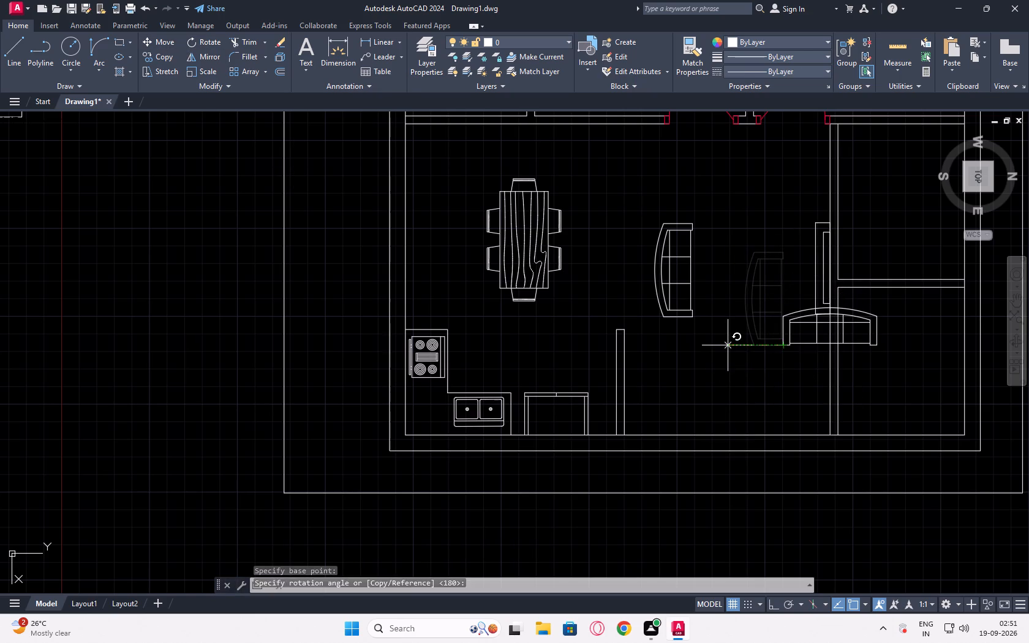
Move the rotated sofa off the wall to the bedroom-door side of the seating area, at right angles to the other sofa.
{"action": "left_click_drag", "start_coordinate": [799, 285], "coordinate": [796, 291]}
{"action": "left_click", "coordinate": [771, 379]}
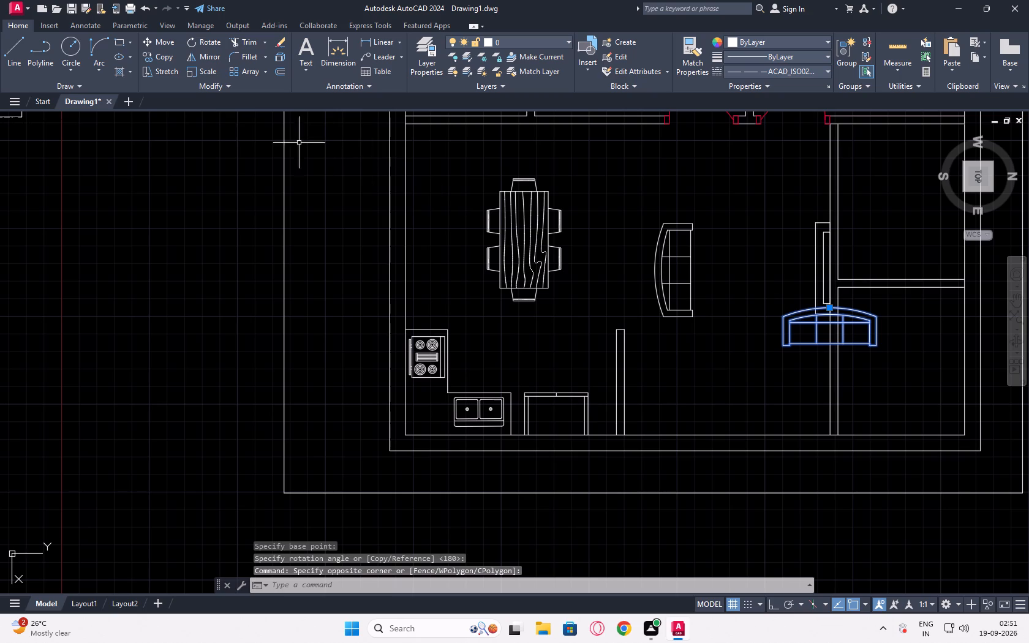
{"action": "left_click", "coordinate": [149, 44]}
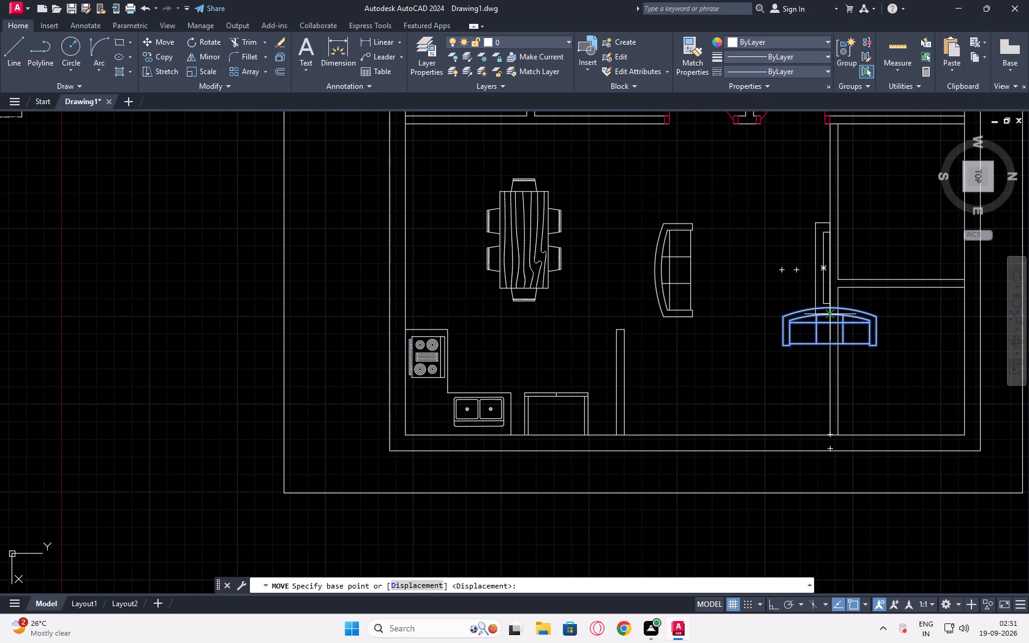
{"action": "left_click", "coordinate": [826, 306]}
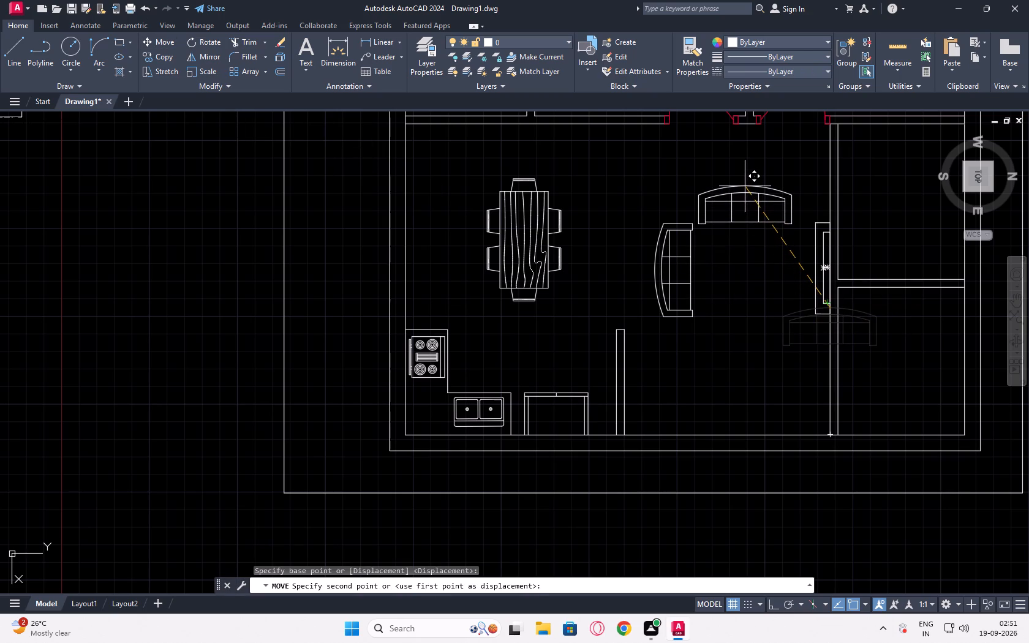
{"action": "left_click", "coordinate": [744, 184]}
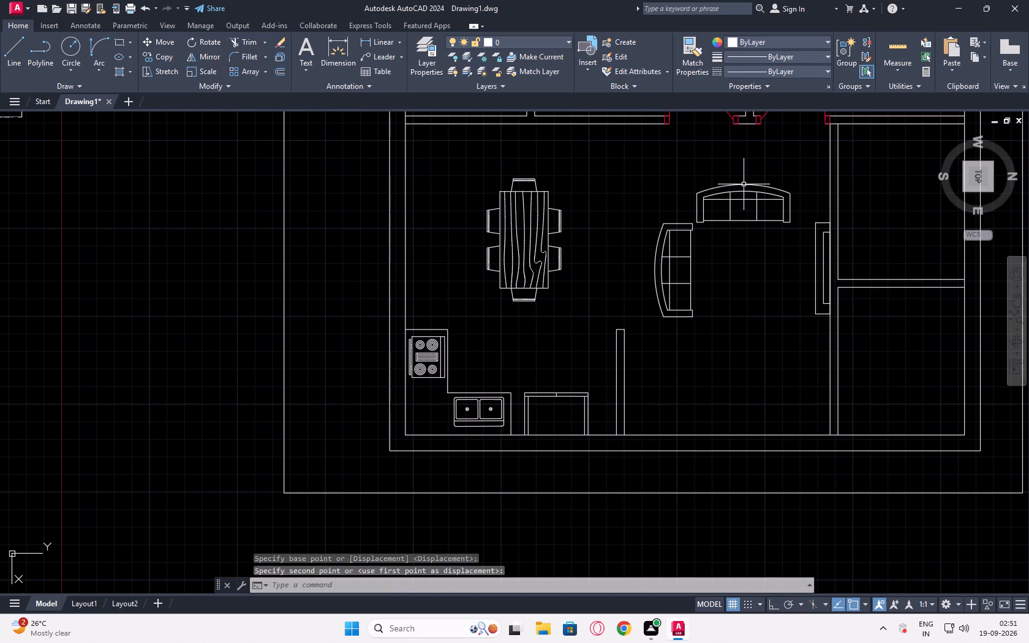
{"action": "key", "text": "Escape"}
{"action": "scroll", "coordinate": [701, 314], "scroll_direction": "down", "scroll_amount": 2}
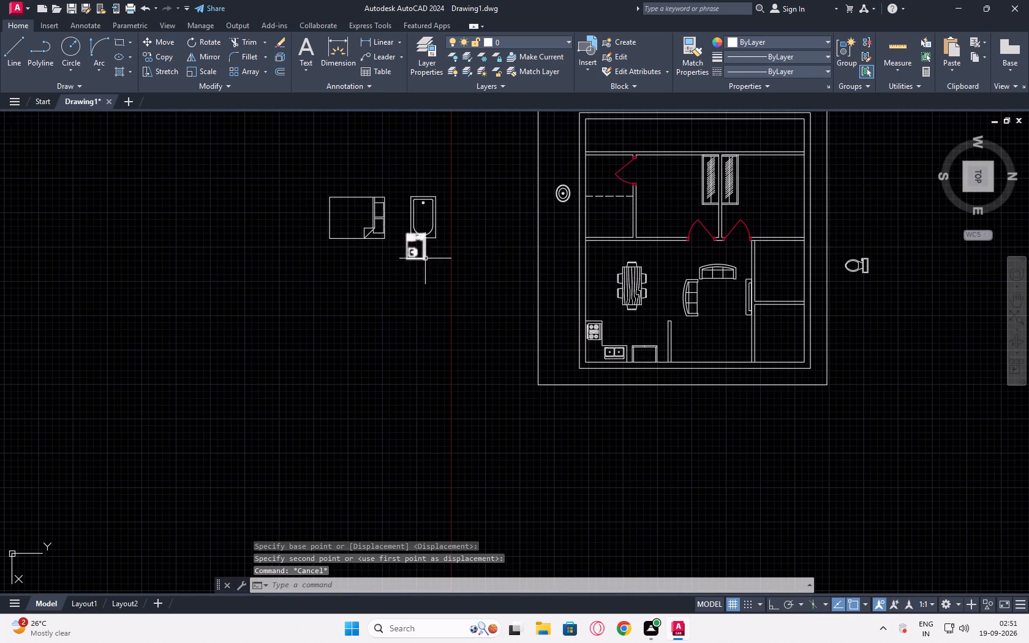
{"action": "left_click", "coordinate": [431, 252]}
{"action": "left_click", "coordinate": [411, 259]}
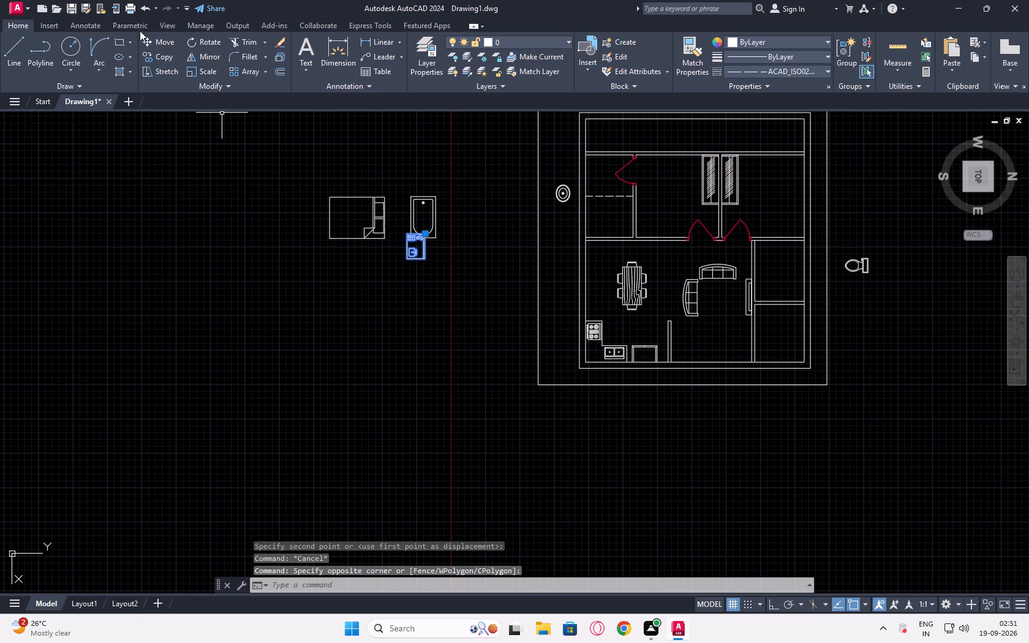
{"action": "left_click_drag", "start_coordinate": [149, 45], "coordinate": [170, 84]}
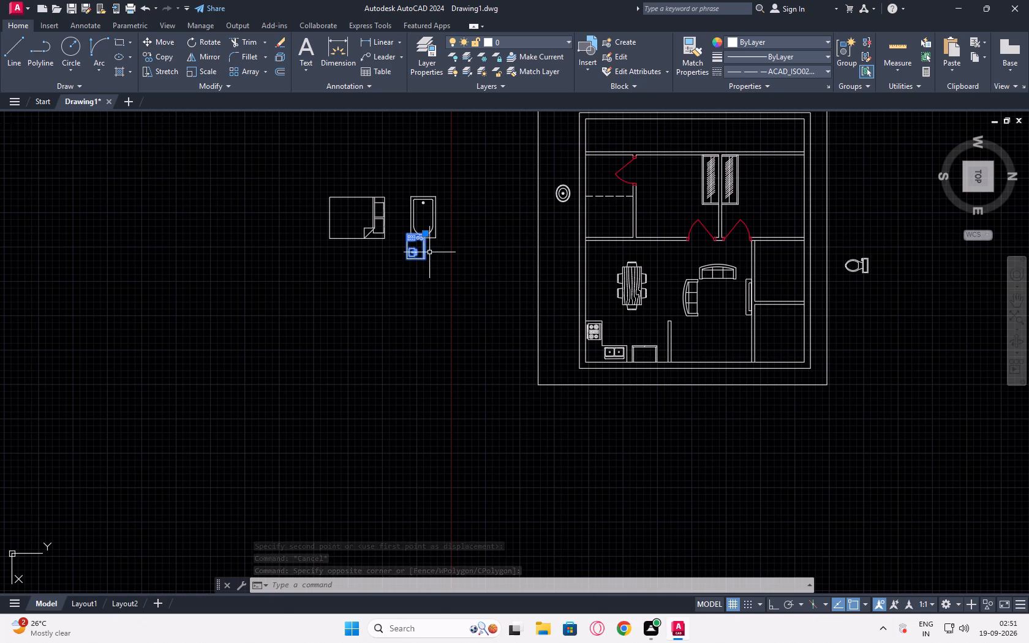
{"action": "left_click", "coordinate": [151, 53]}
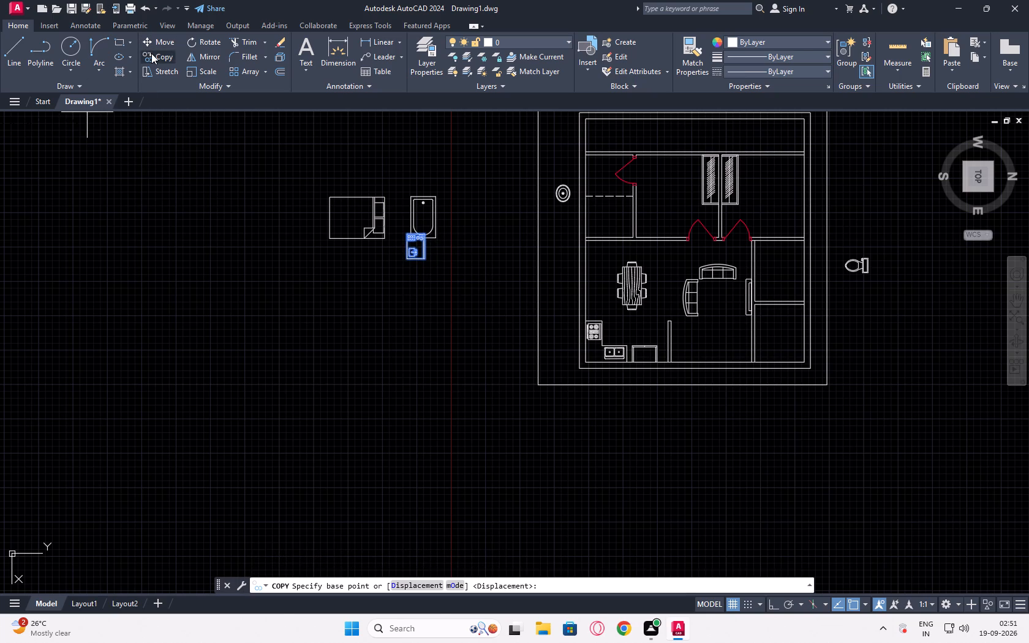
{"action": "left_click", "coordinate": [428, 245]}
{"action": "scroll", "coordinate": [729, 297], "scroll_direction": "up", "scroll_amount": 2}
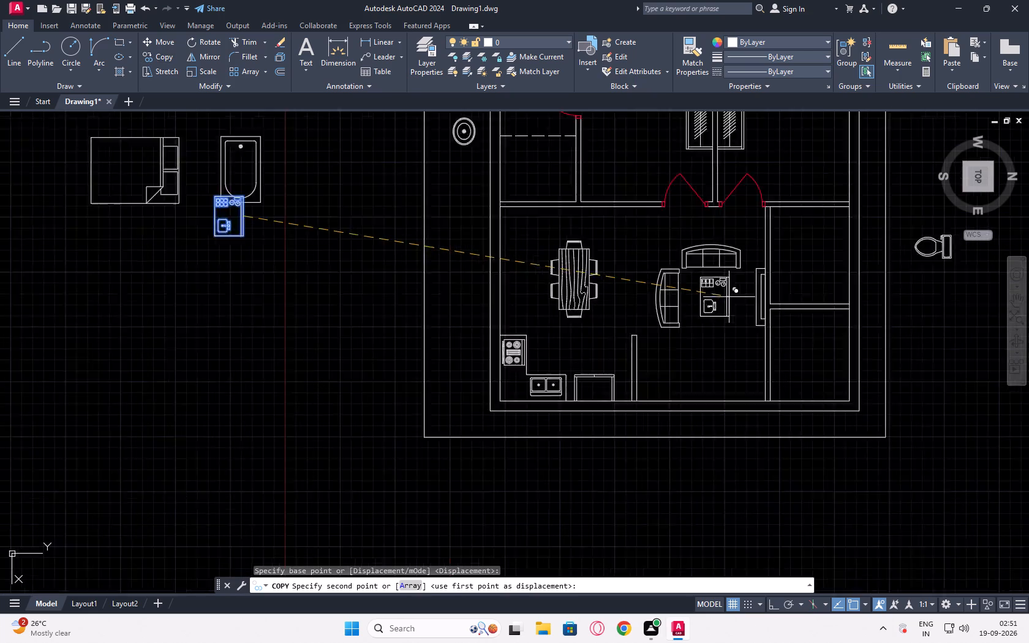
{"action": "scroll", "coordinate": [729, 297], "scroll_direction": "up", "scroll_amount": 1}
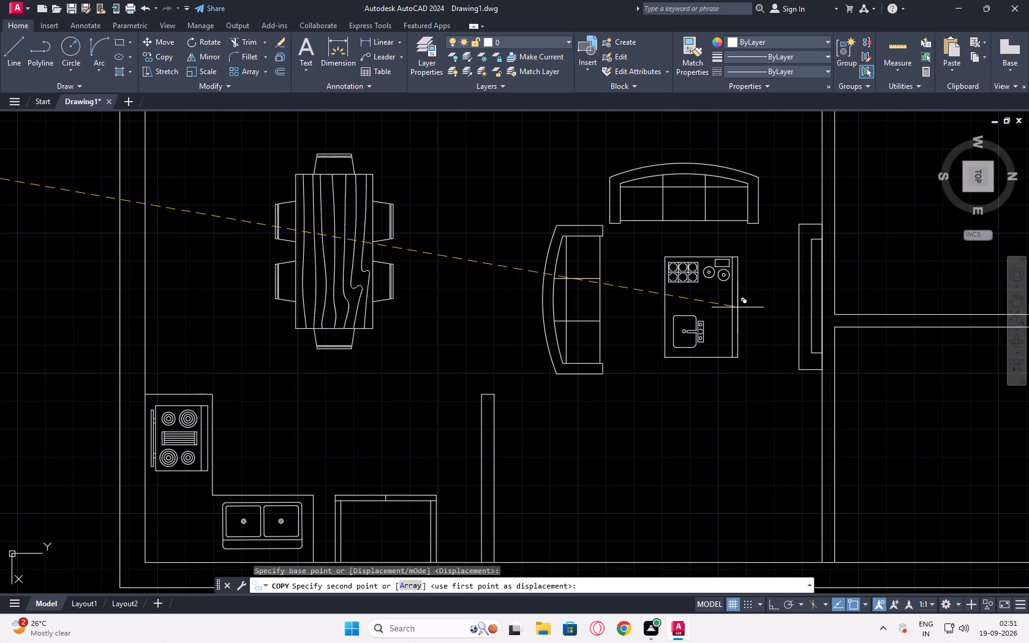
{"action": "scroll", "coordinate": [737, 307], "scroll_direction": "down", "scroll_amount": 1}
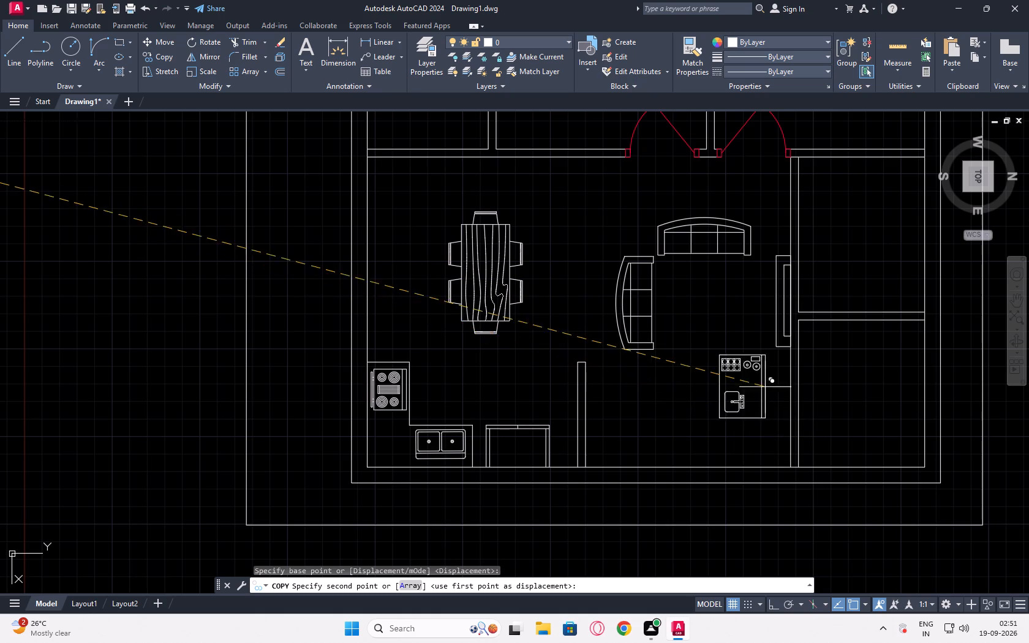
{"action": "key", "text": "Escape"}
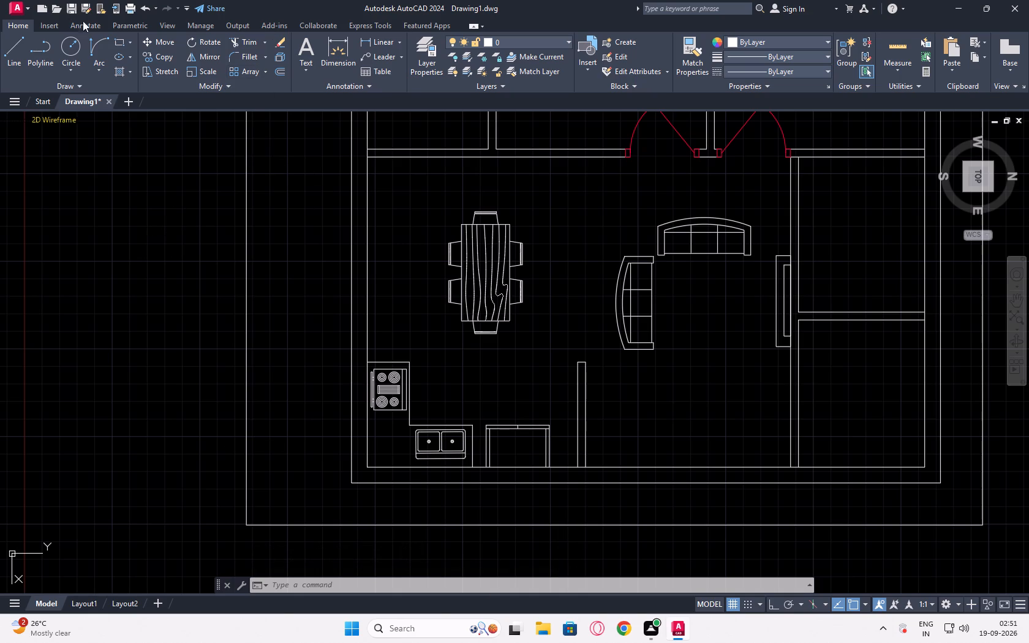
Draw a rectangular coffee table between the two sofas and the wall unit.
{"action": "left_click", "coordinate": [118, 41]}
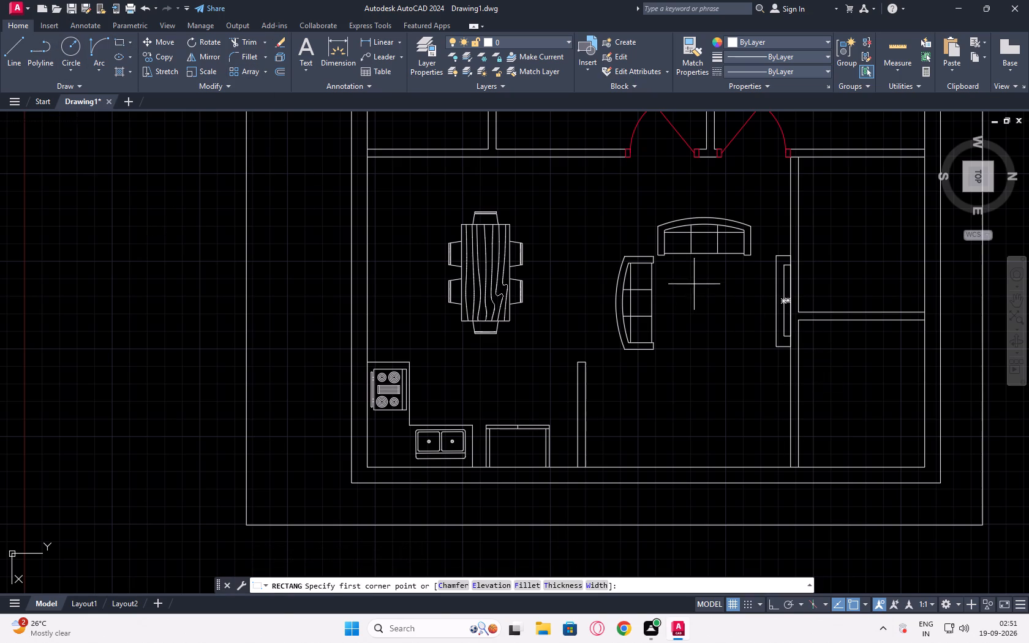
{"action": "left_click", "coordinate": [688, 272]}
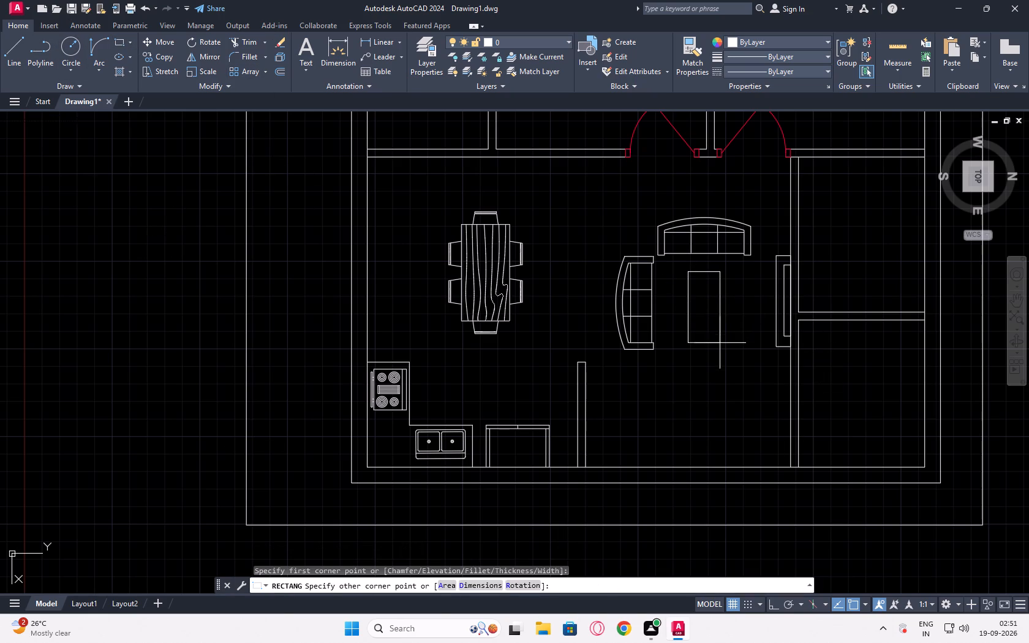
{"action": "left_click", "coordinate": [718, 338]}
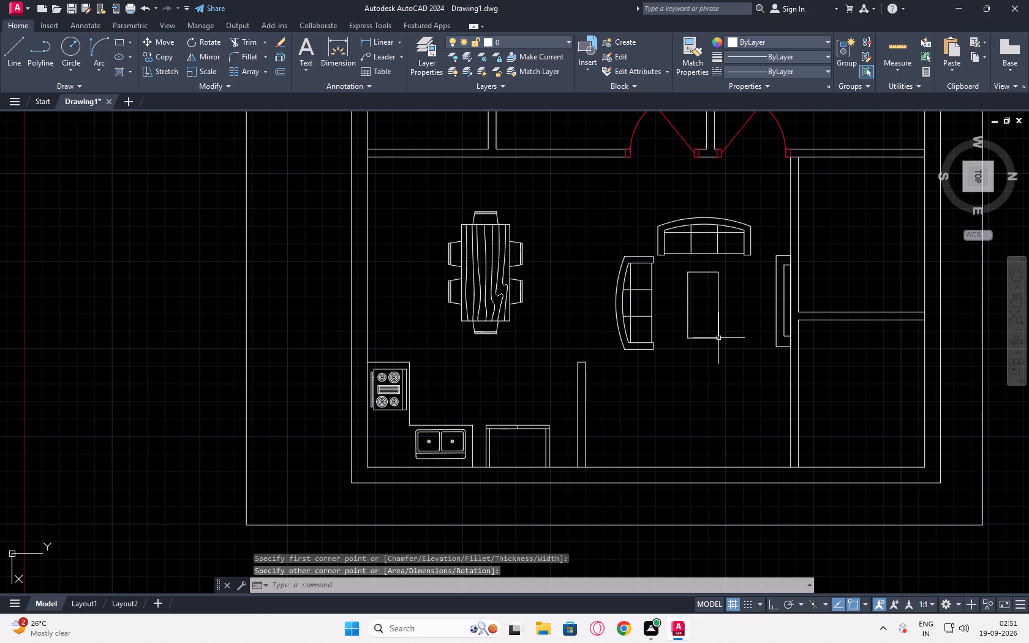
Assign the dining set, both sofas, coffee table, wall unit and the two bedroom wardrobes to the FURNUTURE layer.
{"action": "scroll", "coordinate": [647, 350], "scroll_direction": "down", "scroll_amount": 2}
{"action": "scroll", "coordinate": [559, 329], "scroll_direction": "up", "scroll_amount": 1}
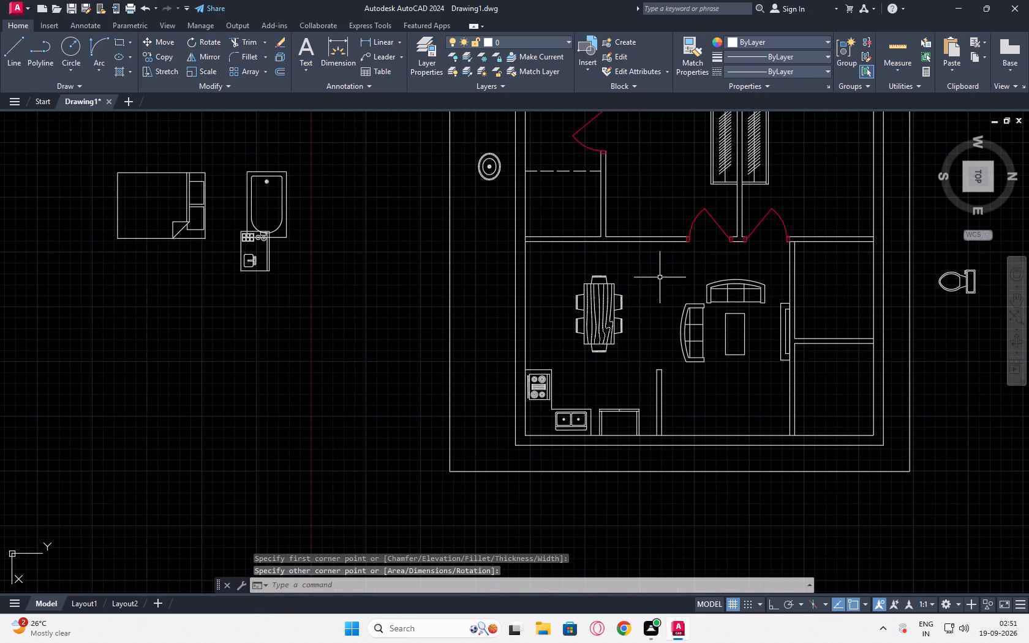
{"action": "left_click", "coordinate": [624, 279]}
{"action": "left_click", "coordinate": [561, 351]}
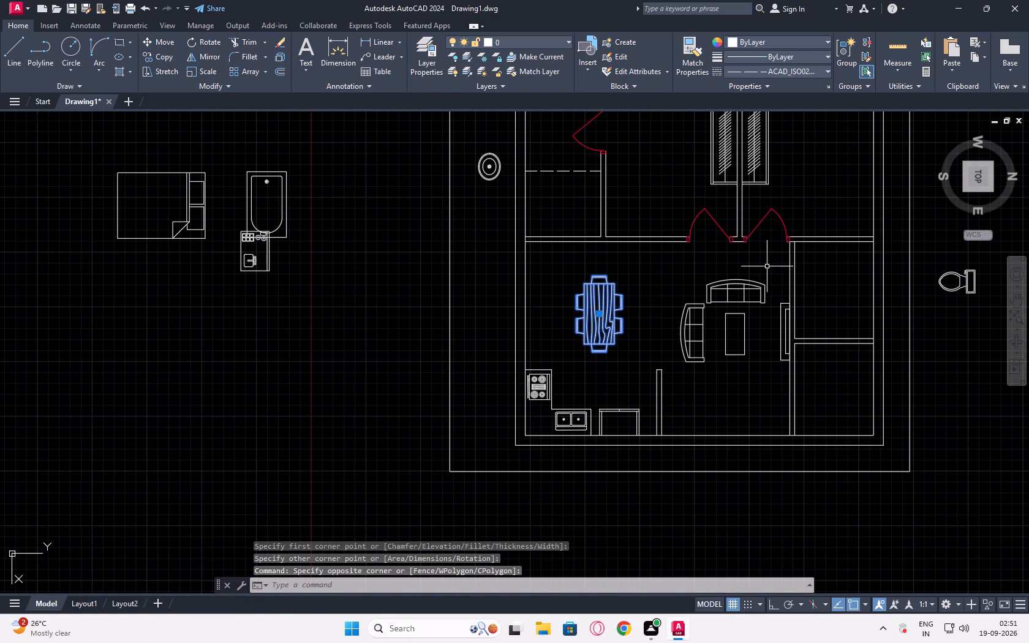
{"action": "left_click_drag", "start_coordinate": [767, 266], "coordinate": [760, 272]}
{"action": "left_click", "coordinate": [677, 373]}
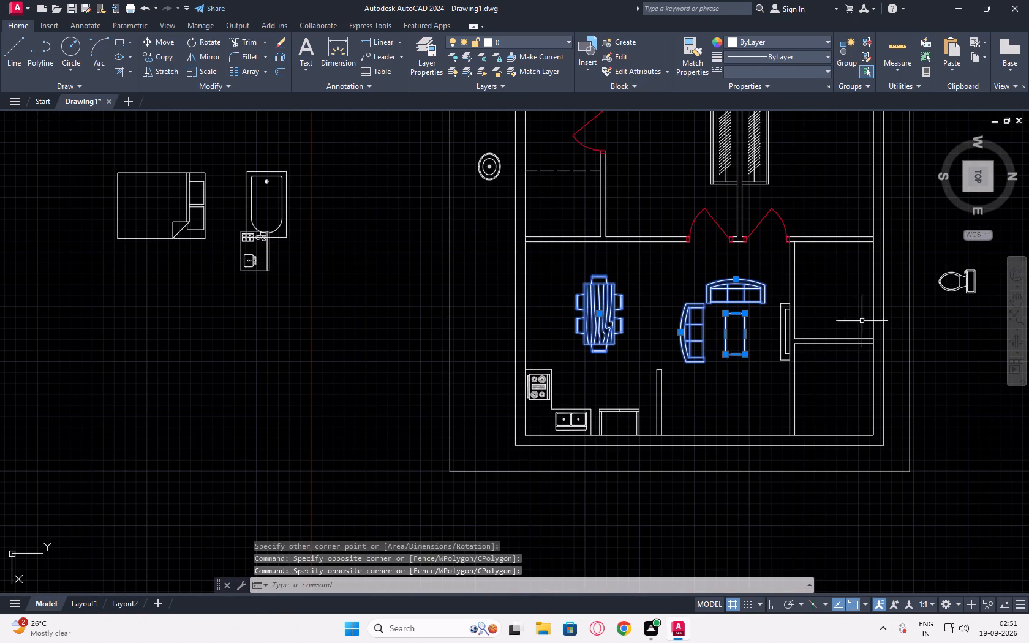
{"action": "scroll", "coordinate": [784, 303], "scroll_direction": "up", "scroll_amount": 2}
{"action": "left_click", "coordinate": [791, 288]}
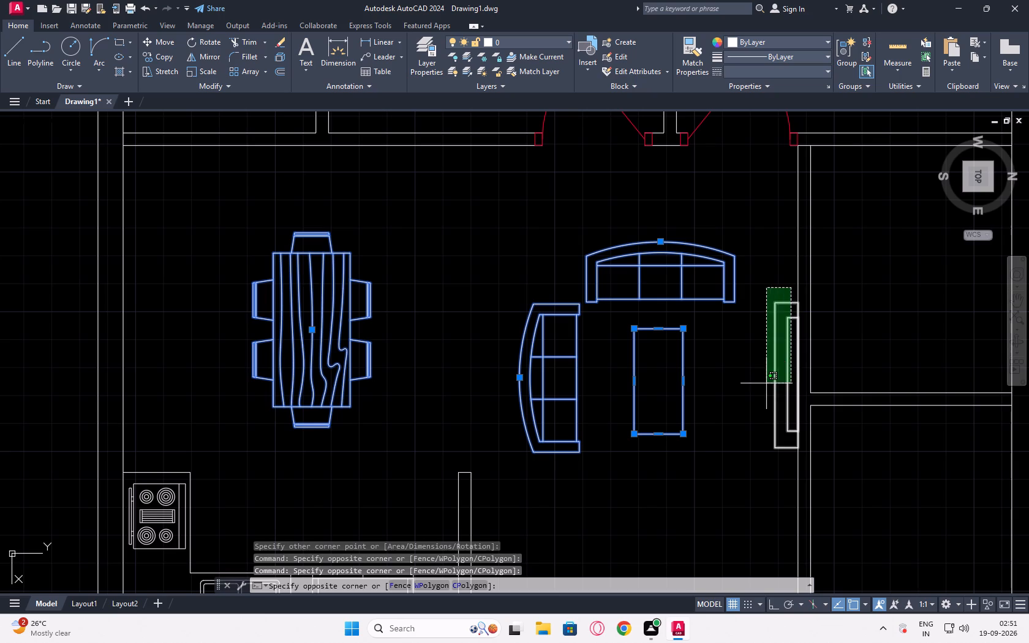
{"action": "left_click", "coordinate": [766, 383]}
{"action": "middle_click_drag", "start_coordinate": [665, 230], "coordinate": [635, 622]}
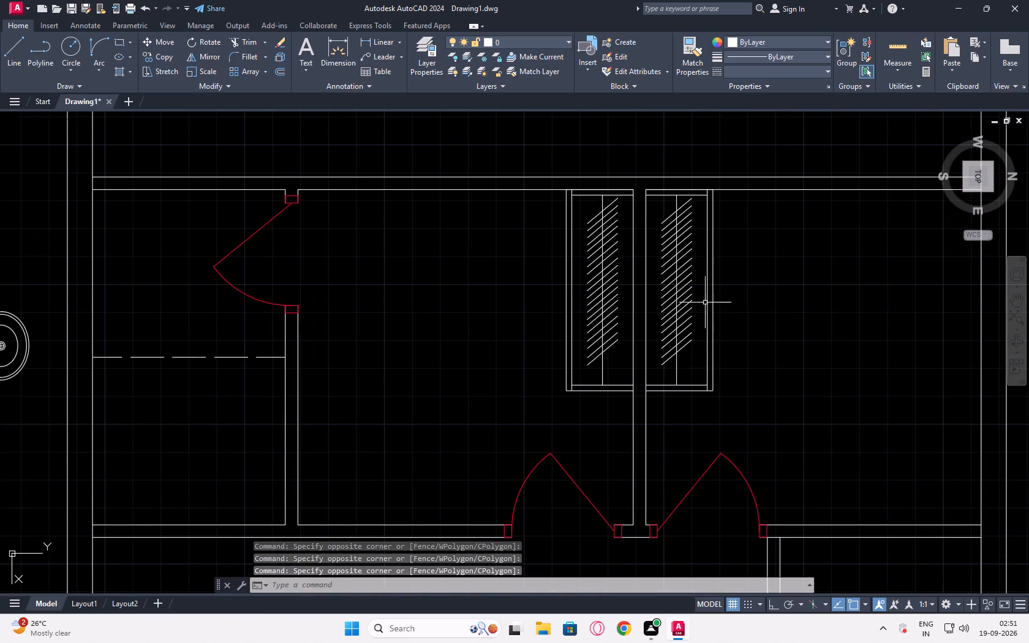
{"action": "left_click", "coordinate": [724, 192]}
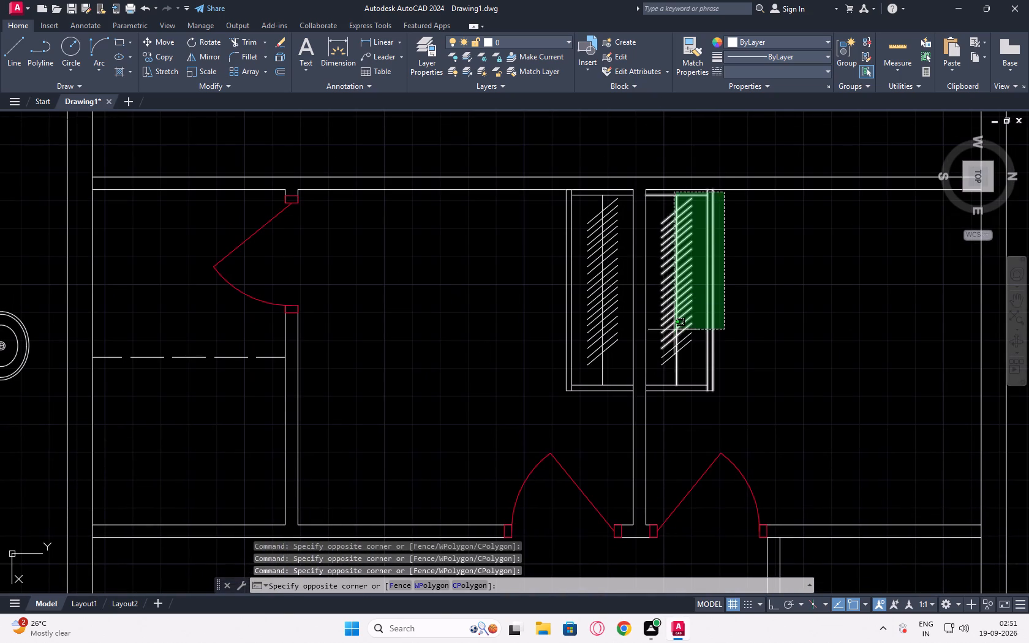
{"action": "left_click", "coordinate": [660, 405]}
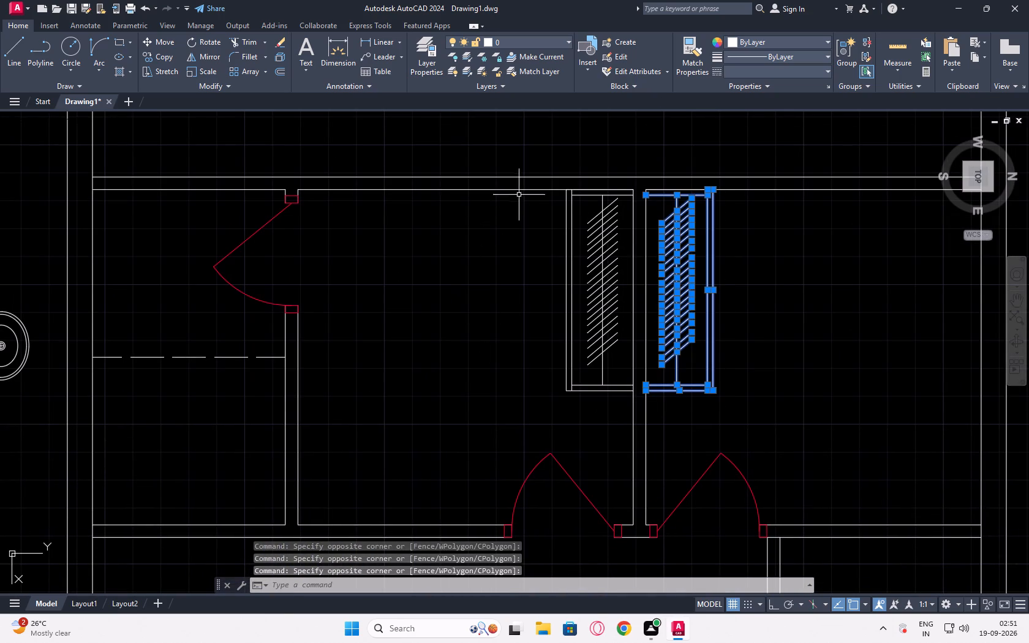
{"action": "left_click", "coordinate": [590, 193]}
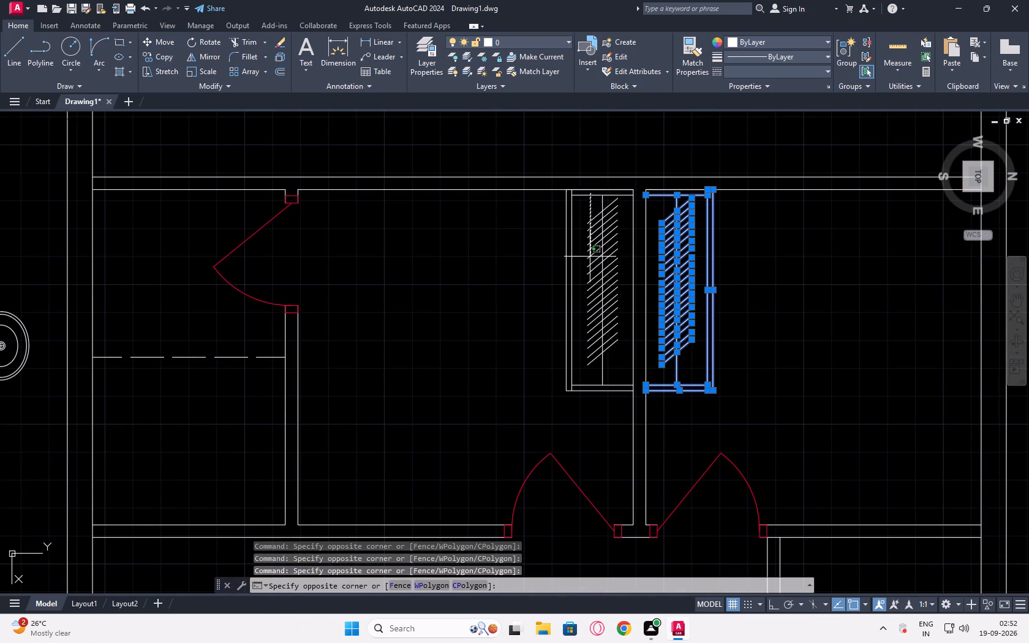
{"action": "left_click", "coordinate": [530, 417]}
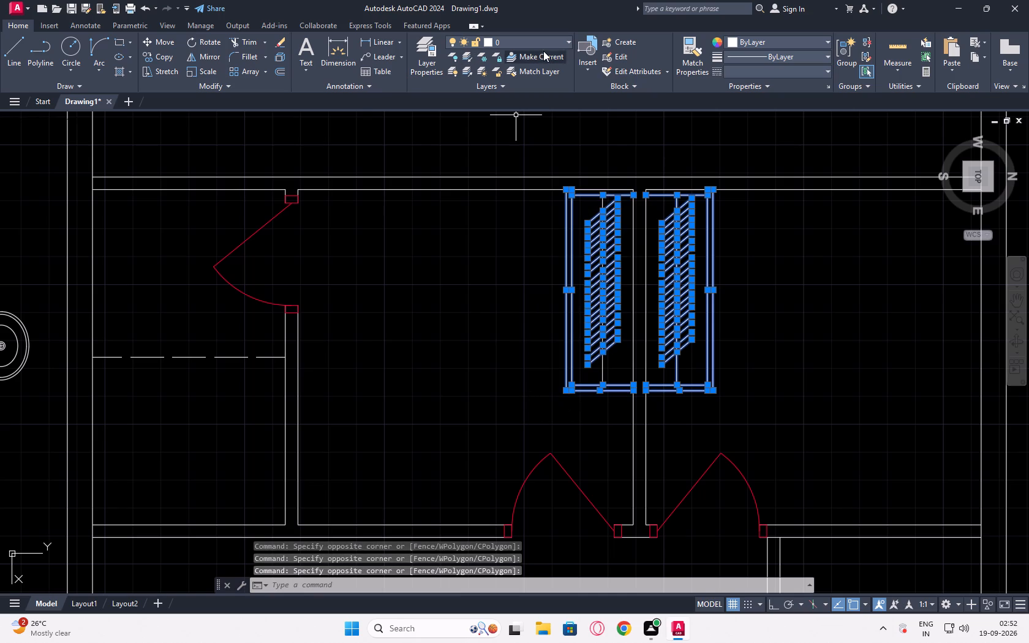
{"action": "left_click", "coordinate": [544, 43]}
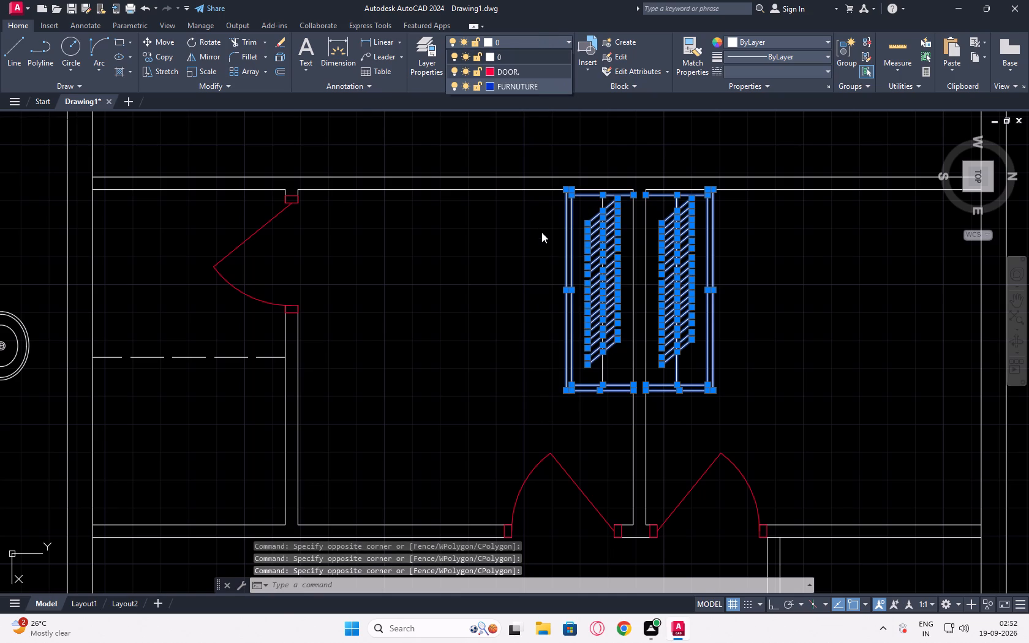
{"action": "left_click", "coordinate": [522, 85]}
{"action": "scroll", "coordinate": [519, 356], "scroll_direction": "down", "scroll_amount": 1}
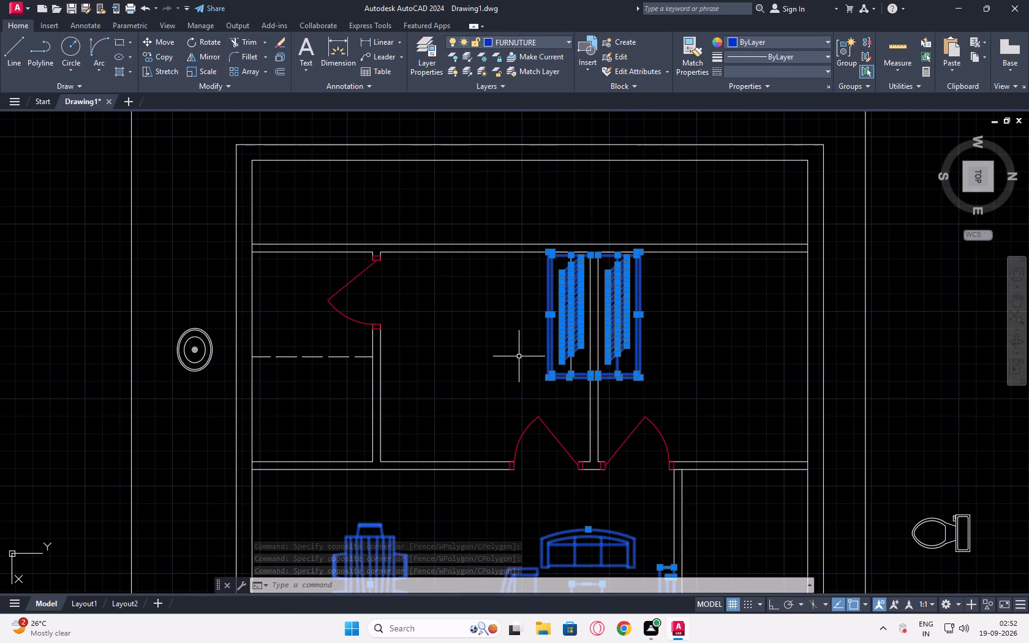
{"action": "key", "text": "Escape"}
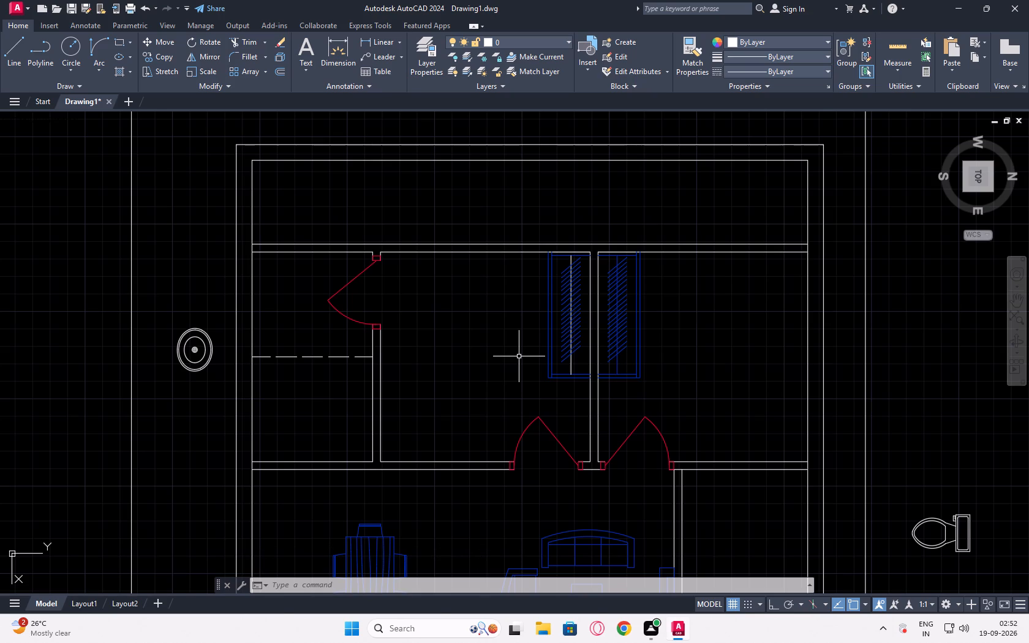
Change the FURNUTURE layer's colour to yellow.
{"action": "middle_click_drag", "start_coordinate": [687, 381], "coordinate": [655, 164]}
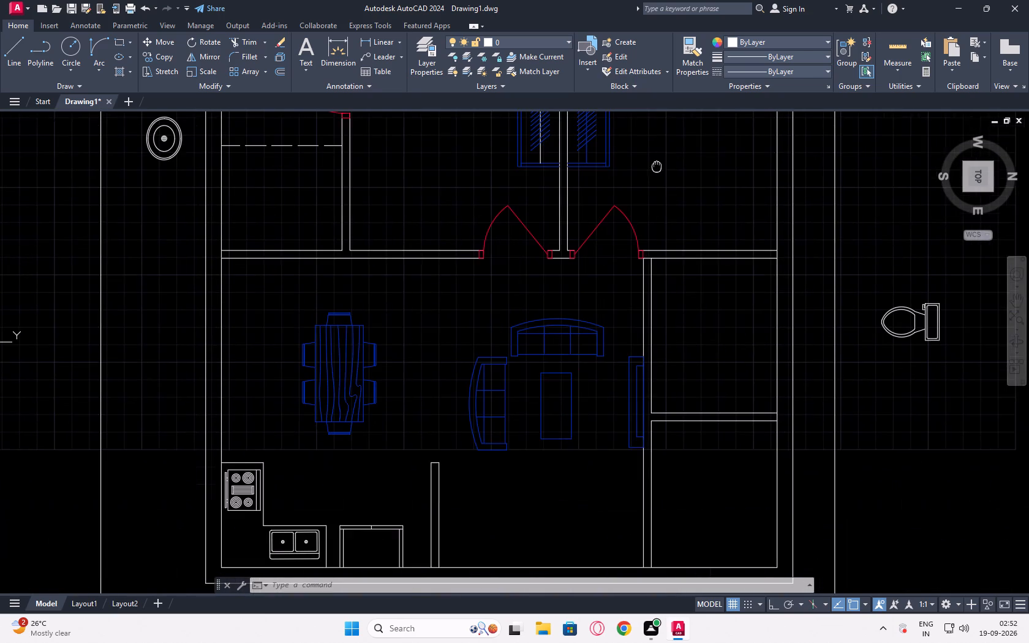
{"action": "middle_click_drag", "start_coordinate": [655, 164], "coordinate": [661, 180]}
{"action": "scroll", "coordinate": [423, 356], "scroll_direction": "down", "scroll_amount": 2}
{"action": "scroll", "coordinate": [424, 357], "scroll_direction": "up", "scroll_amount": 1}
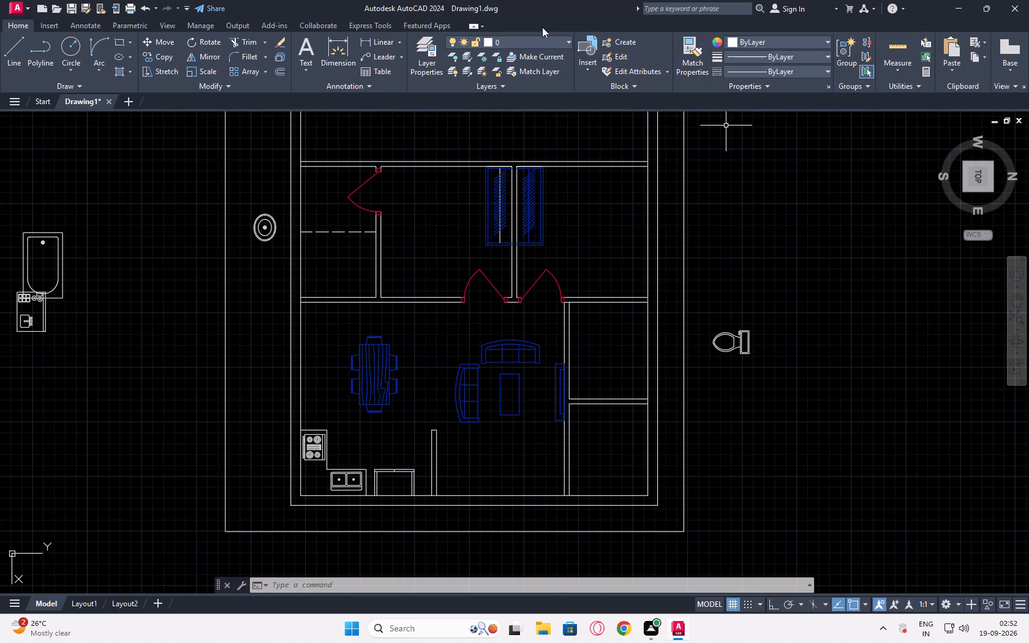
{"action": "left_click", "coordinate": [540, 36]}
{"action": "left_click", "coordinate": [486, 83]}
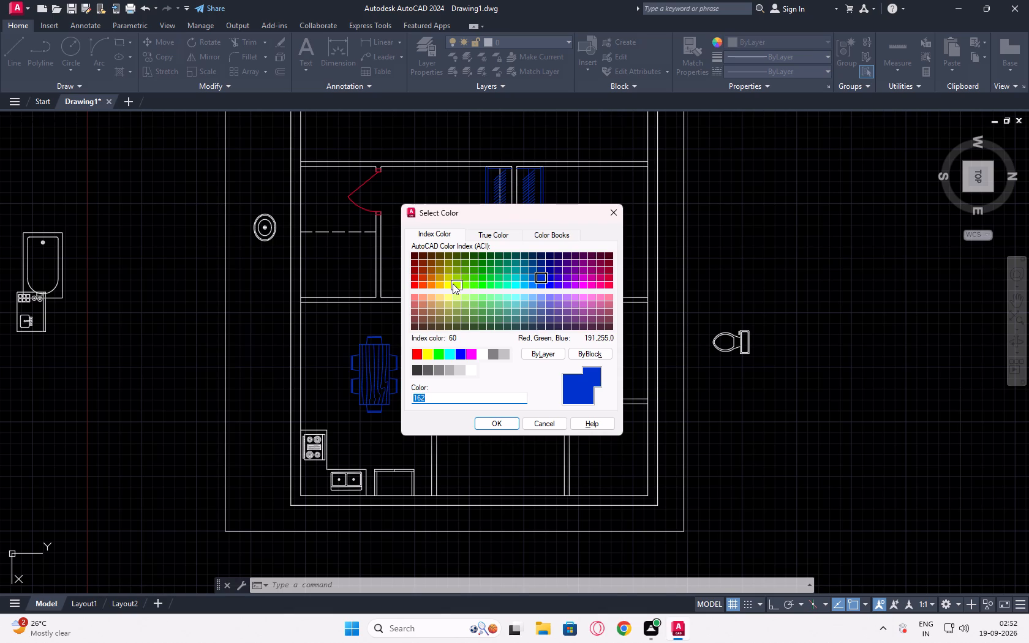
{"action": "left_click", "coordinate": [447, 284]}
{"action": "left_click", "coordinate": [511, 428]}
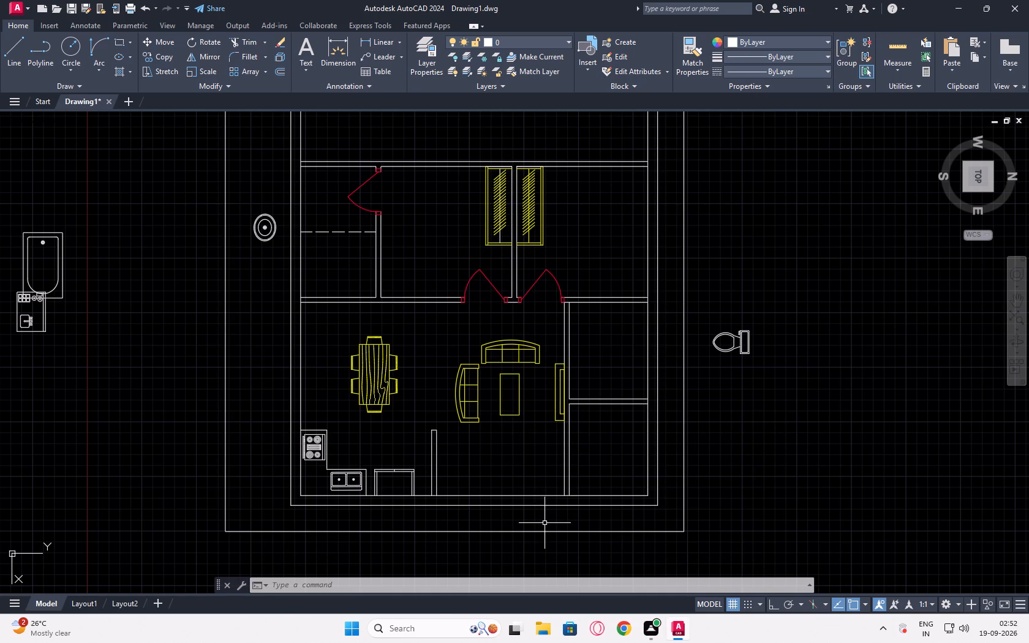
Move the toilet into the small corner room beyond the seating area, with its cistern flush against the outer wall.
{"action": "middle_click_drag", "start_coordinate": [451, 192], "coordinate": [614, 220]}
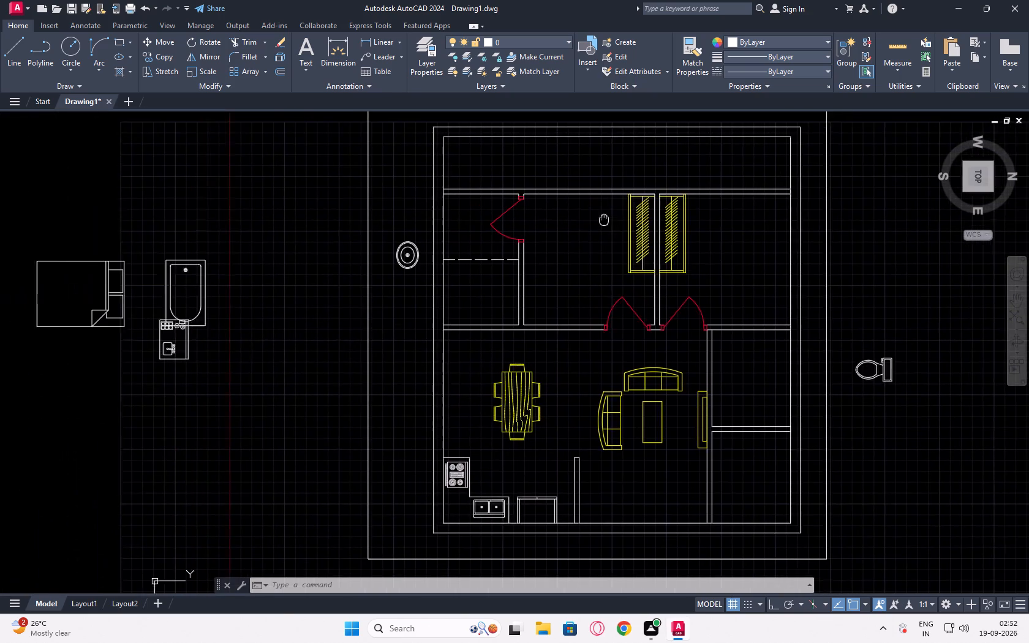
{"action": "middle_click_drag", "start_coordinate": [614, 220], "coordinate": [597, 208]}
{"action": "left_click", "coordinate": [918, 311]}
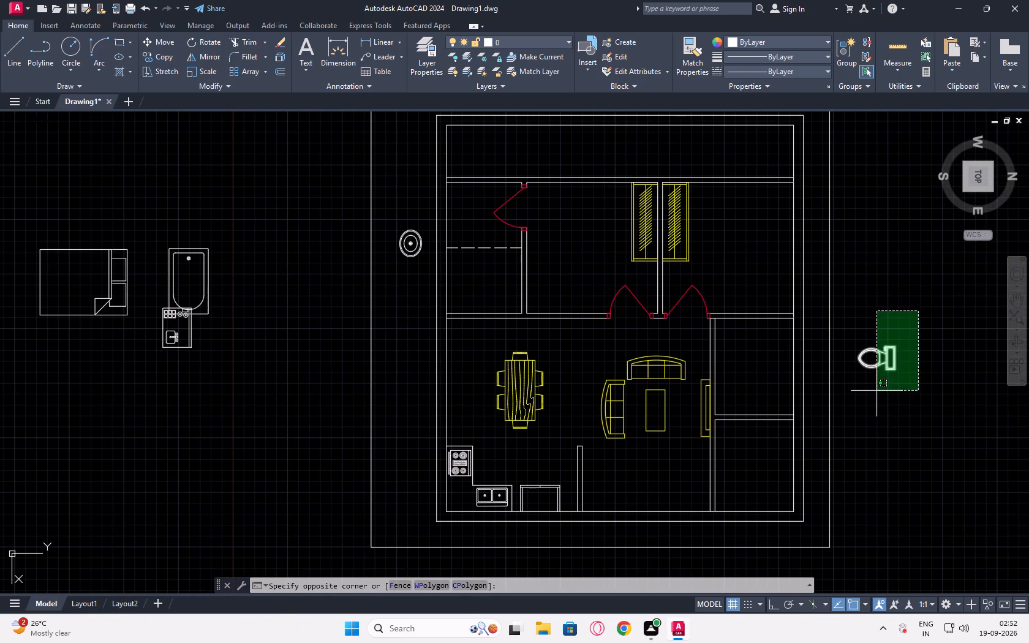
{"action": "left_click", "coordinate": [870, 401]}
{"action": "left_click", "coordinate": [162, 43]}
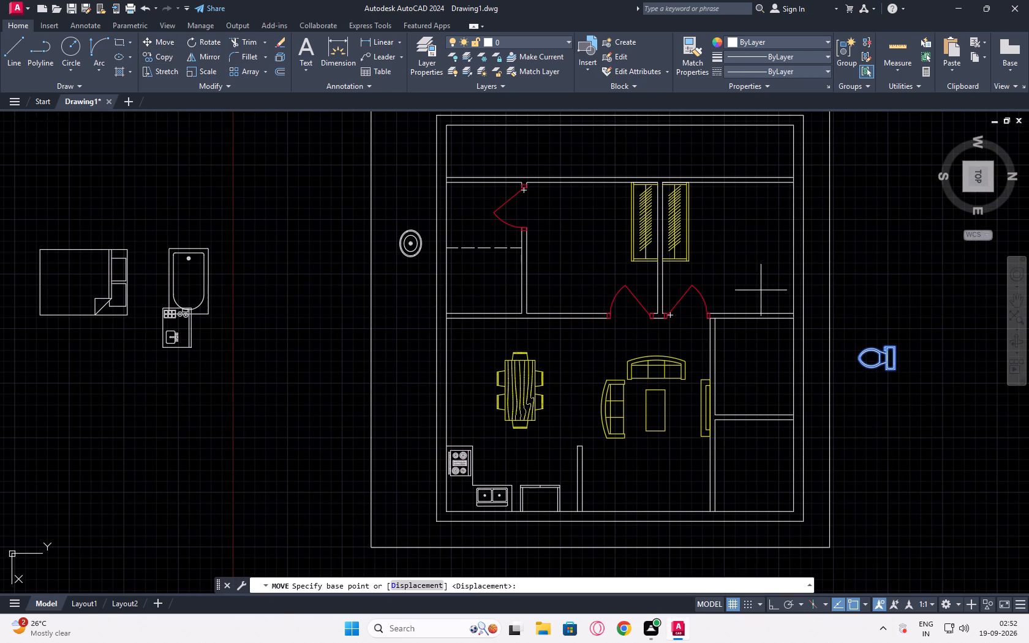
{"action": "scroll", "coordinate": [914, 377], "scroll_direction": "up", "scroll_amount": 3}
{"action": "left_click", "coordinate": [842, 318]}
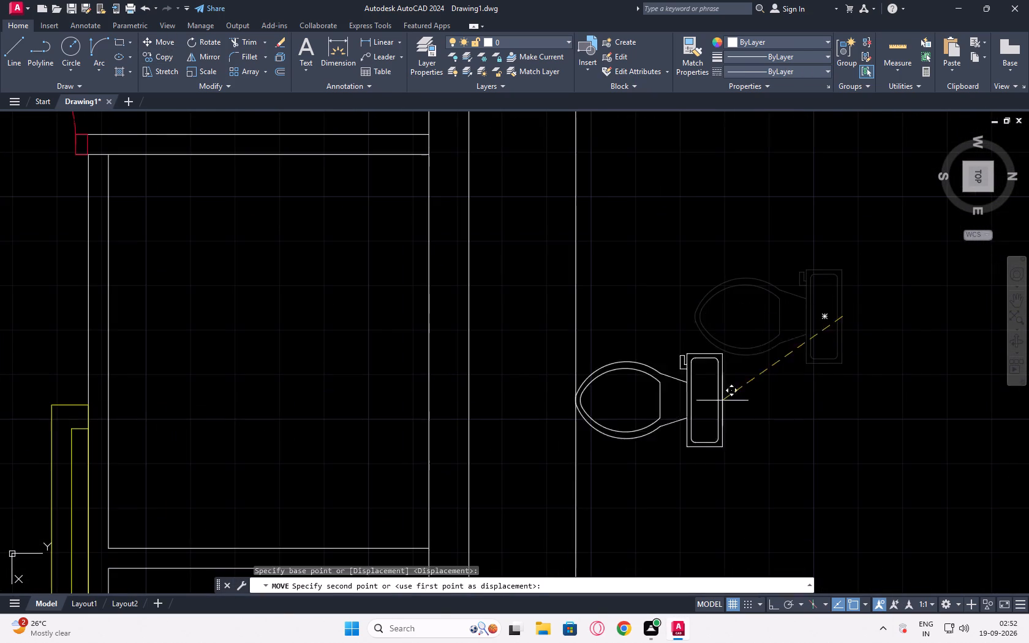
{"action": "scroll", "coordinate": [653, 404], "scroll_direction": "down", "scroll_amount": 3}
{"action": "middle_click_drag", "start_coordinate": [653, 404], "coordinate": [688, 335]}
{"action": "scroll", "coordinate": [624, 440], "scroll_direction": "up", "scroll_amount": 3}
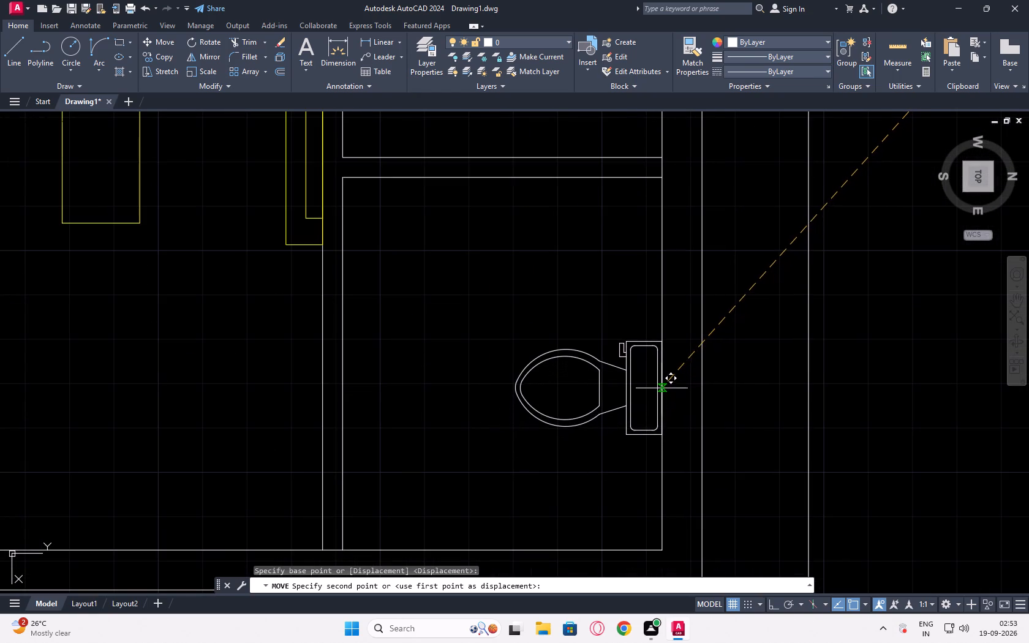
{"action": "left_click", "coordinate": [662, 382]}
{"action": "scroll", "coordinate": [534, 353], "scroll_direction": "down", "scroll_amount": 2}
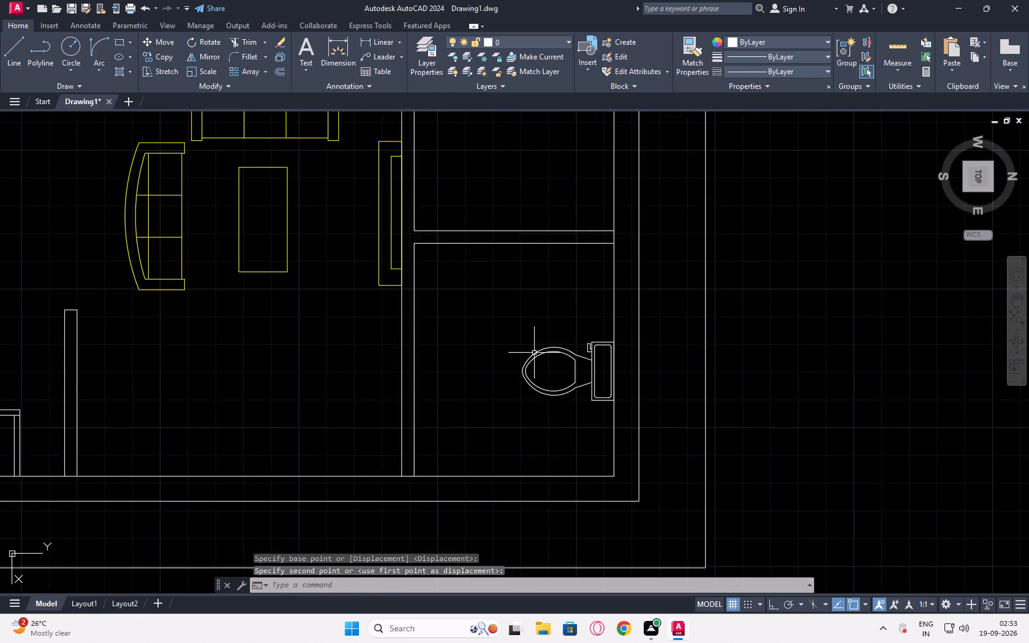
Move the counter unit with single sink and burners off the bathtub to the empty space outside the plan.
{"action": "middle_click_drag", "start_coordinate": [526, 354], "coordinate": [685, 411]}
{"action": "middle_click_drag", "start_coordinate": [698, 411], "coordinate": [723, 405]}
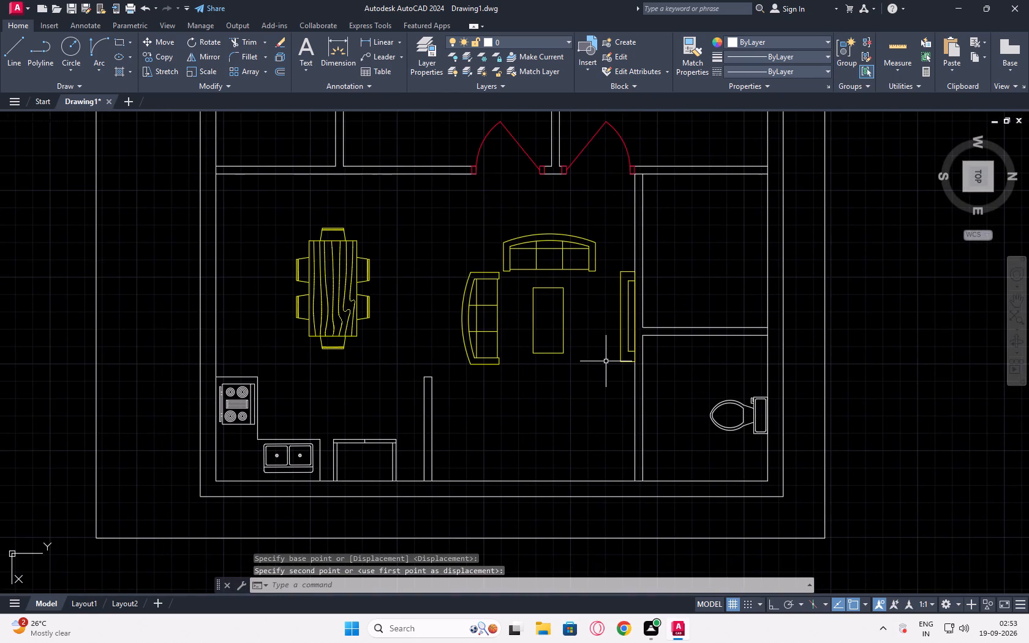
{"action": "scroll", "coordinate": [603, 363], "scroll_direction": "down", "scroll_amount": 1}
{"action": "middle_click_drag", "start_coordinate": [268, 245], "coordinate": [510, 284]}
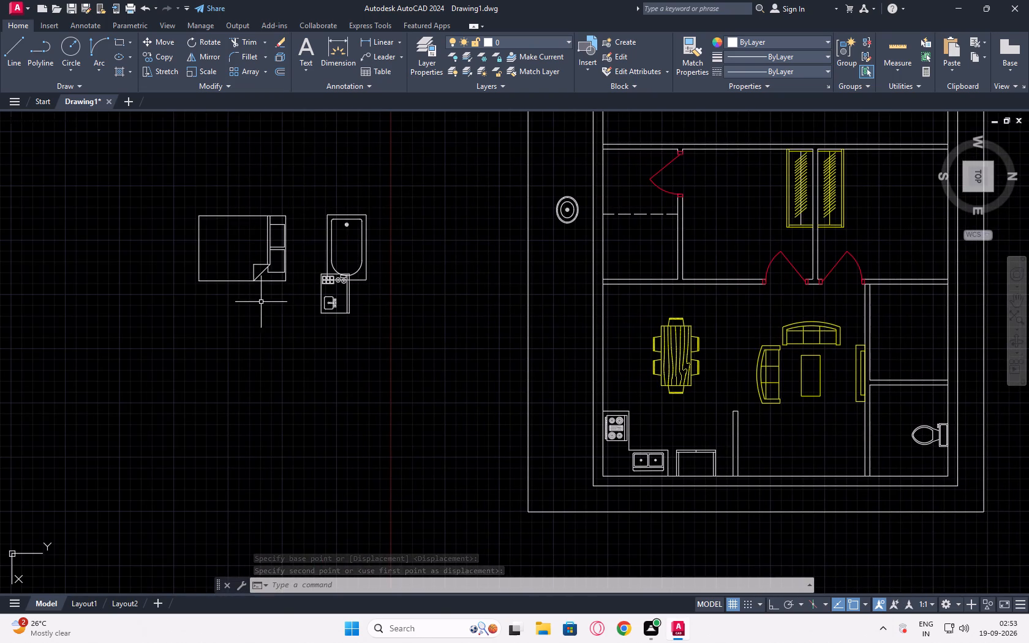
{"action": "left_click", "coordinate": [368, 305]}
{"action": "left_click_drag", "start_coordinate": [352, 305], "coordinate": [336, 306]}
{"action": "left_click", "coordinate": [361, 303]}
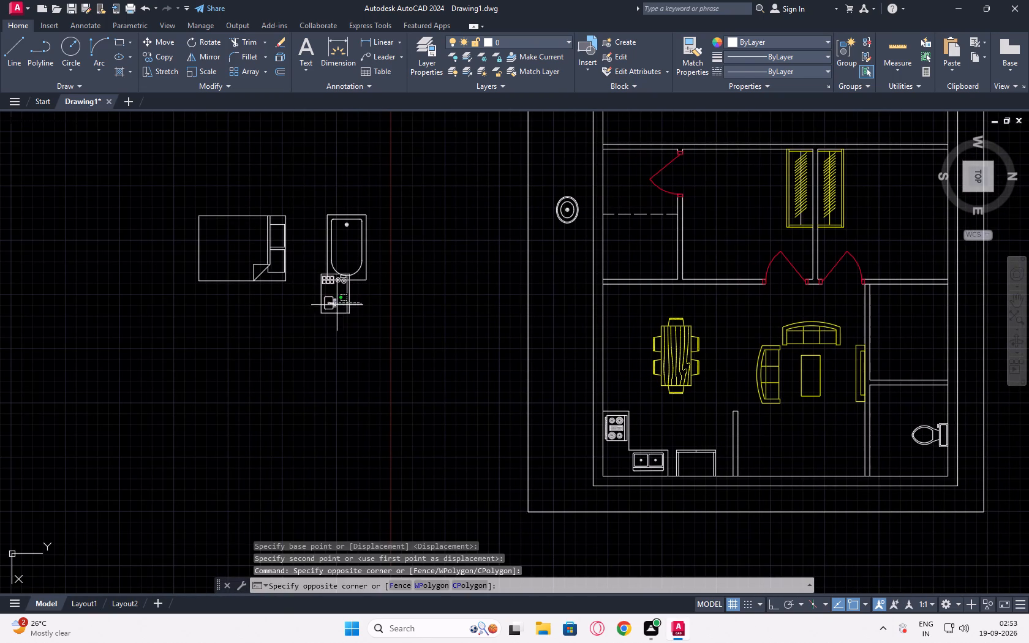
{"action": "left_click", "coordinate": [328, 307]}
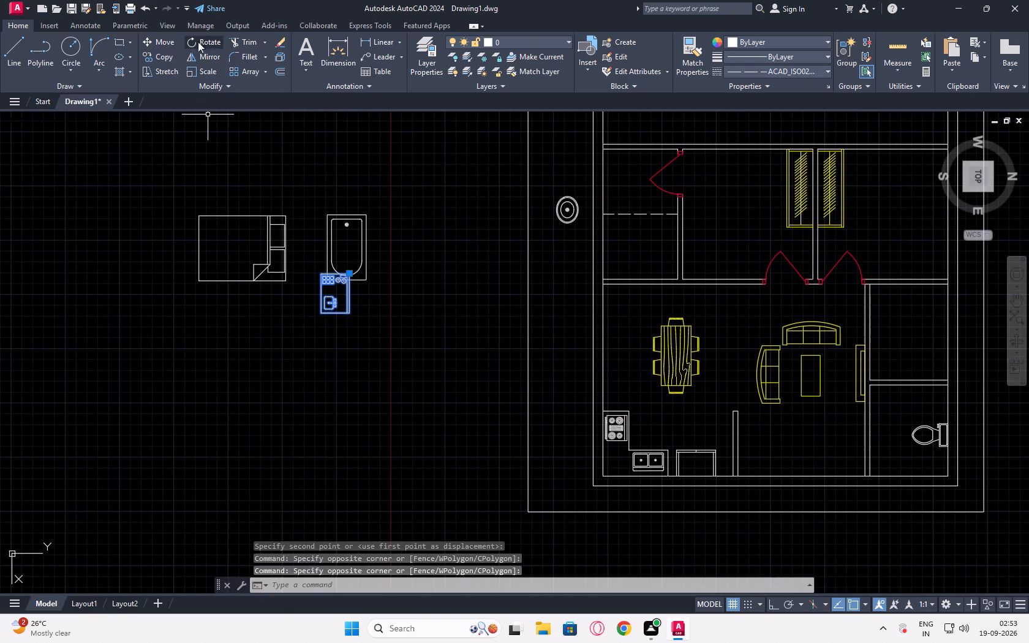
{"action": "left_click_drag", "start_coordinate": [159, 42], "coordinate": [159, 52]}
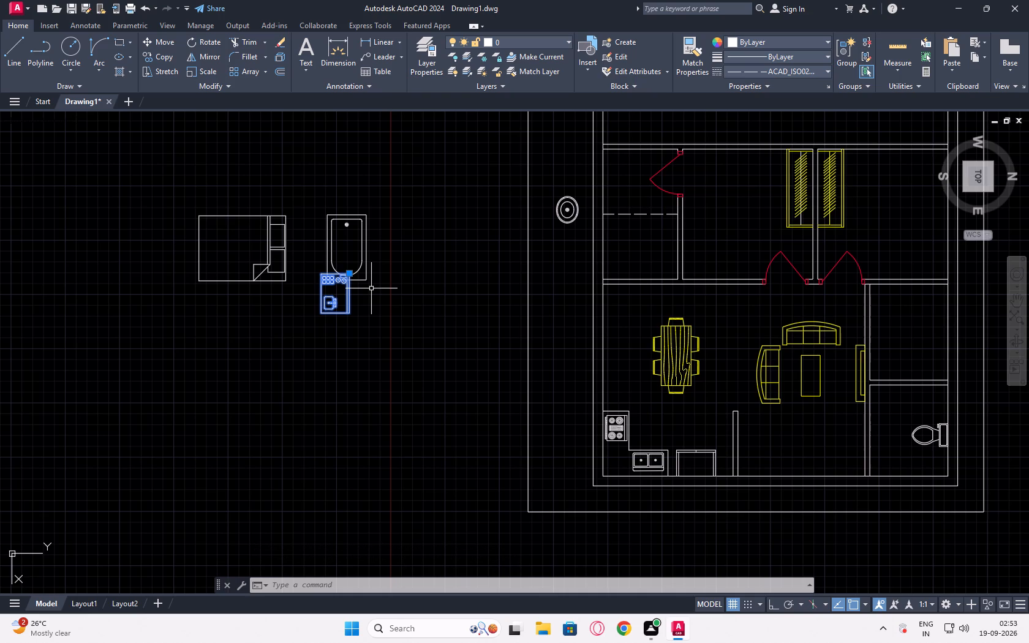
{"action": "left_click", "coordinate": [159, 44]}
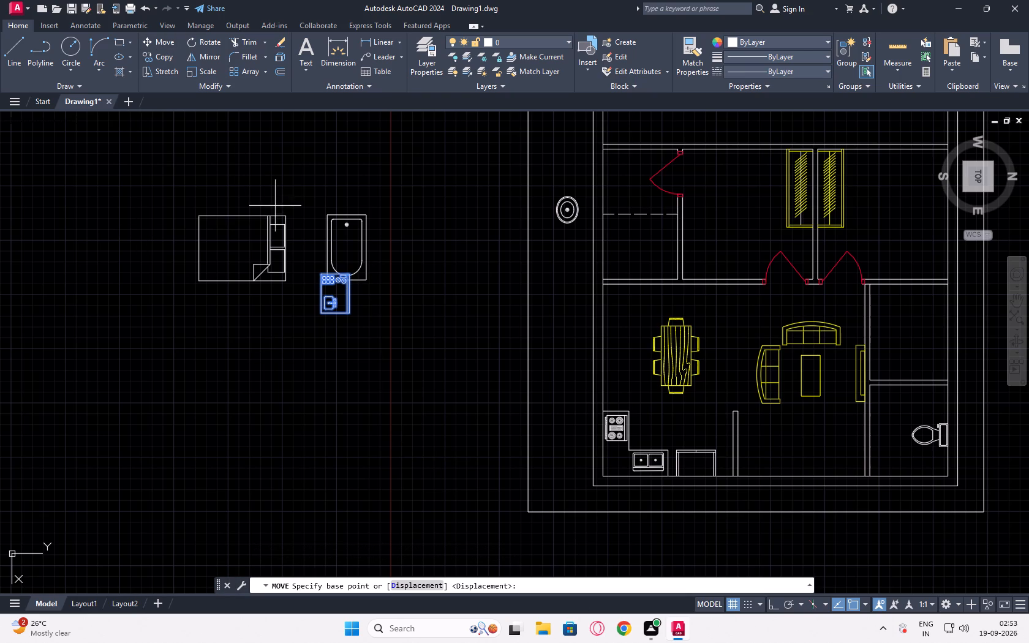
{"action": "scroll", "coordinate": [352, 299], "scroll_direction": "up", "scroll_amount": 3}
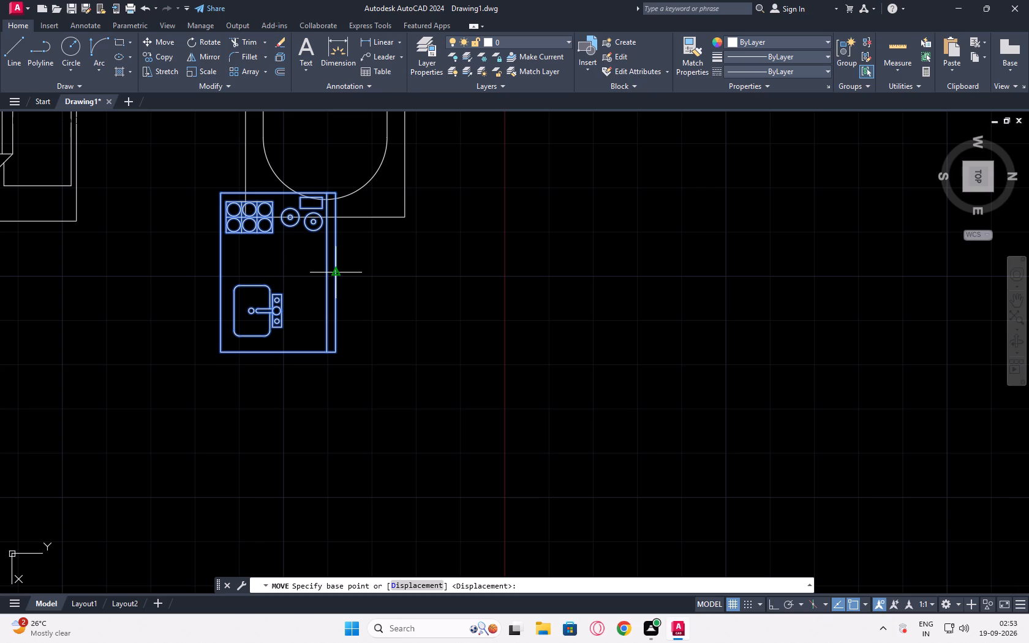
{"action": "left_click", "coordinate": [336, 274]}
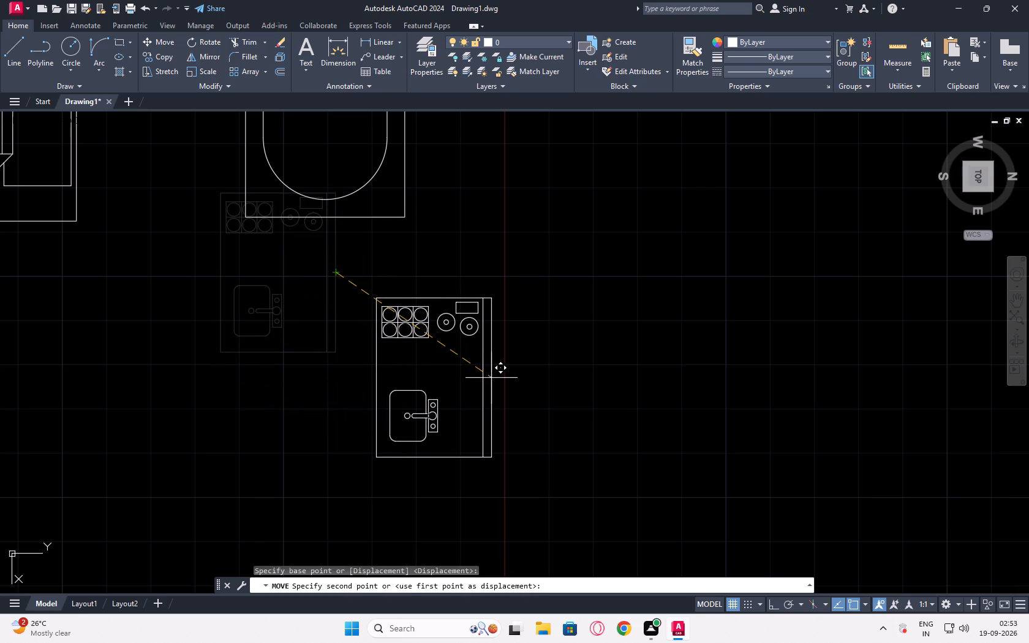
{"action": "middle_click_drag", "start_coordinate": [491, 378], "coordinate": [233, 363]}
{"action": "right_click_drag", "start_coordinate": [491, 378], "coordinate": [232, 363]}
Rotate the counter unit 90 degrees counter-clockwise about its backsplash corner, with Ortho on.
{"action": "scroll", "coordinate": [233, 363], "scroll_direction": "down", "scroll_amount": 4}
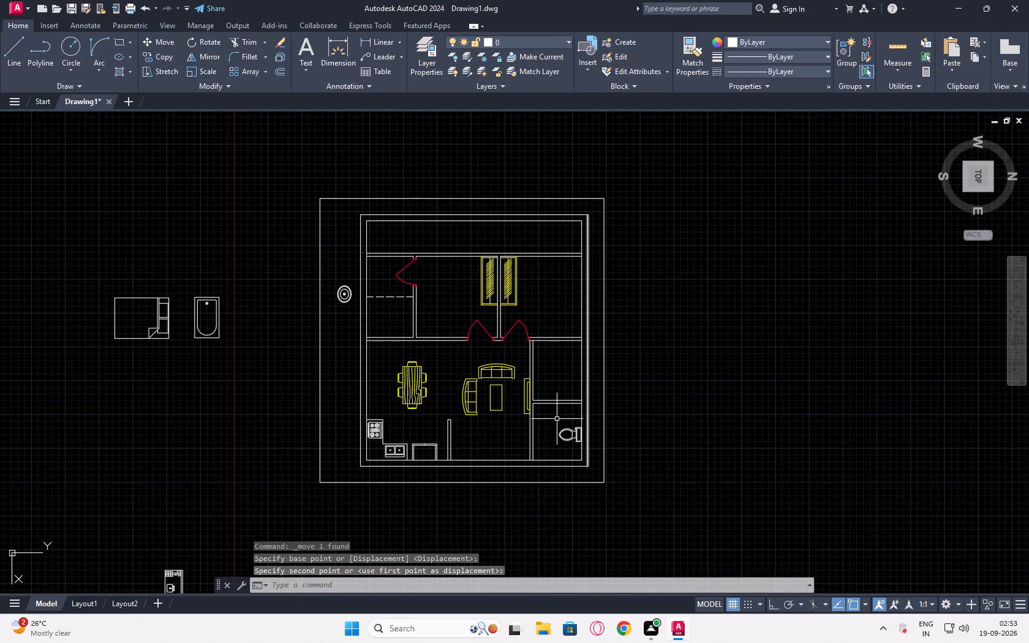
{"action": "scroll", "coordinate": [164, 399], "scroll_direction": "down", "scroll_amount": 2}
{"action": "scroll", "coordinate": [186, 478], "scroll_direction": "up", "scroll_amount": 4}
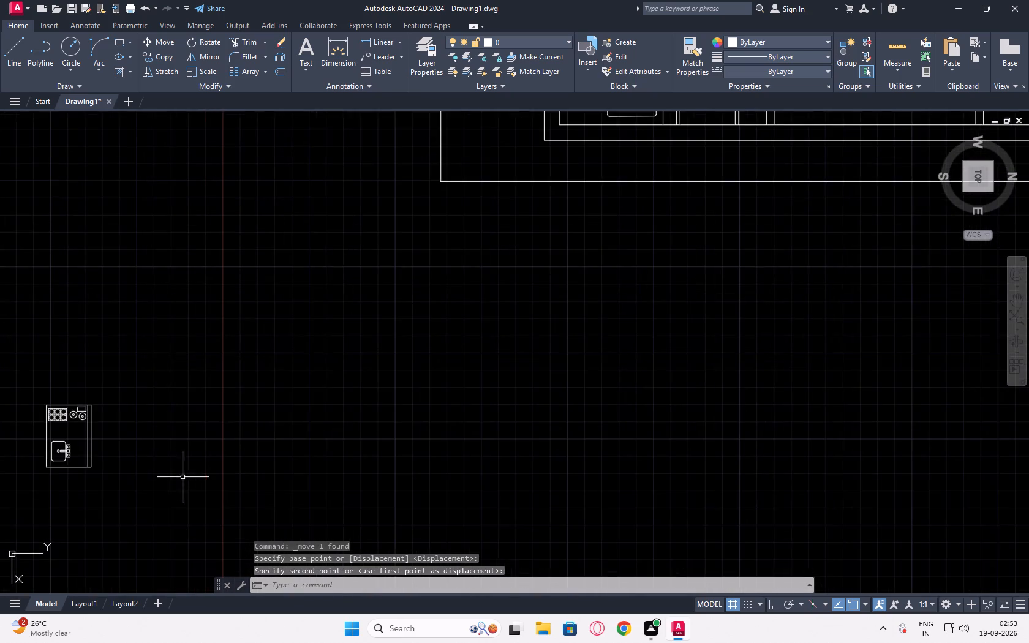
{"action": "middle_click_drag", "start_coordinate": [161, 462], "coordinate": [277, 404]}
{"action": "left_click_drag", "start_coordinate": [274, 311], "coordinate": [252, 325]}
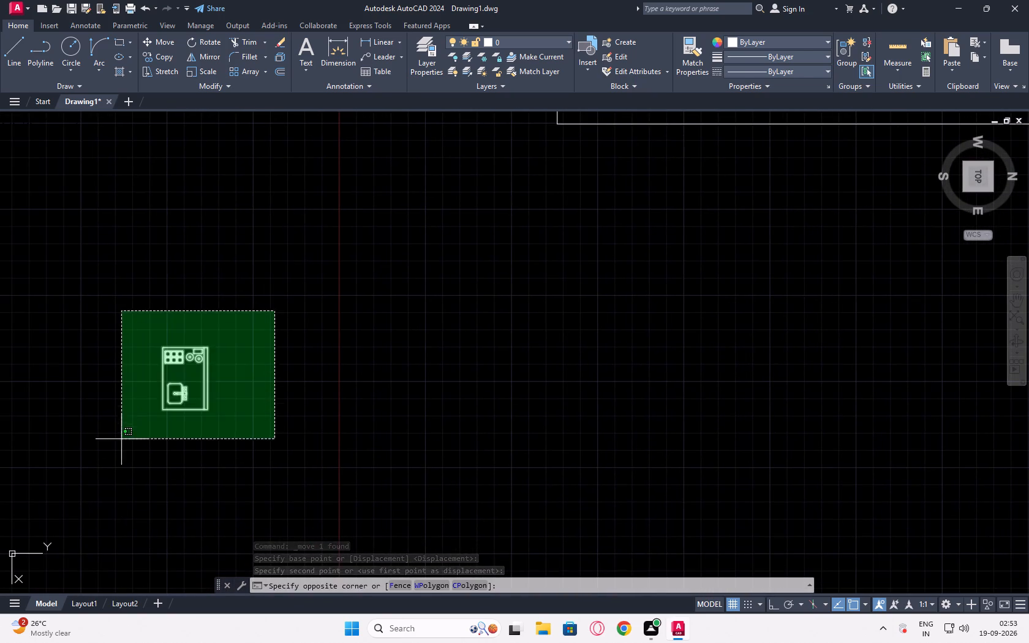
{"action": "left_click", "coordinate": [110, 448]}
{"action": "left_click", "coordinate": [203, 41]}
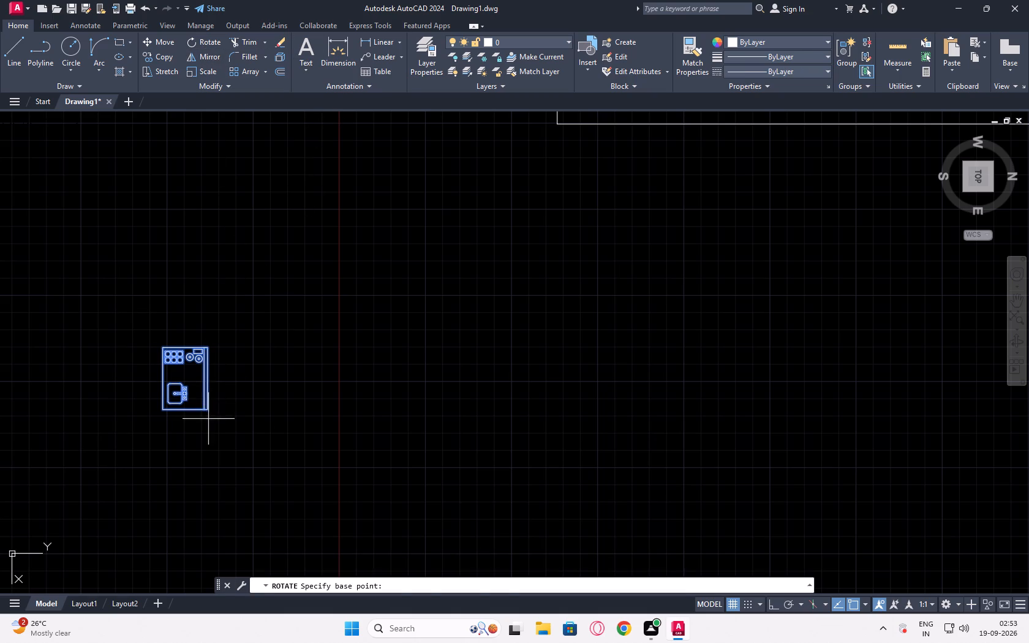
{"action": "left_click", "coordinate": [208, 412]}
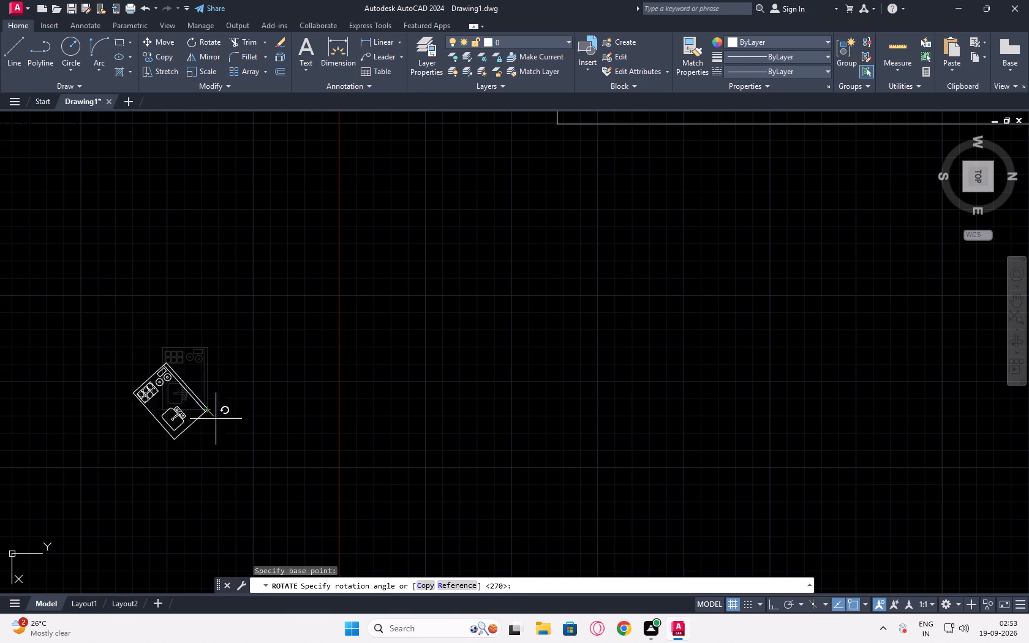
{"action": "key", "text": "F8"}
{"action": "left_click", "coordinate": [271, 407]}
Move the rotated counter unit into the dining area's corner, opposite the hob, with its backsplash against the interior wall.
{"action": "left_click", "coordinate": [249, 379]}
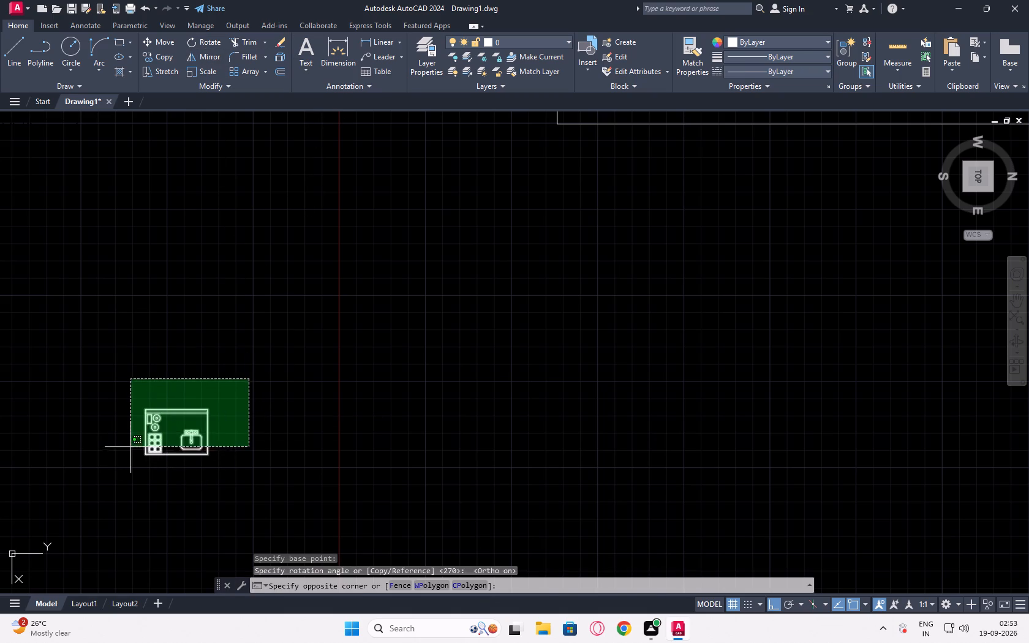
{"action": "left_click", "coordinate": [112, 463]}
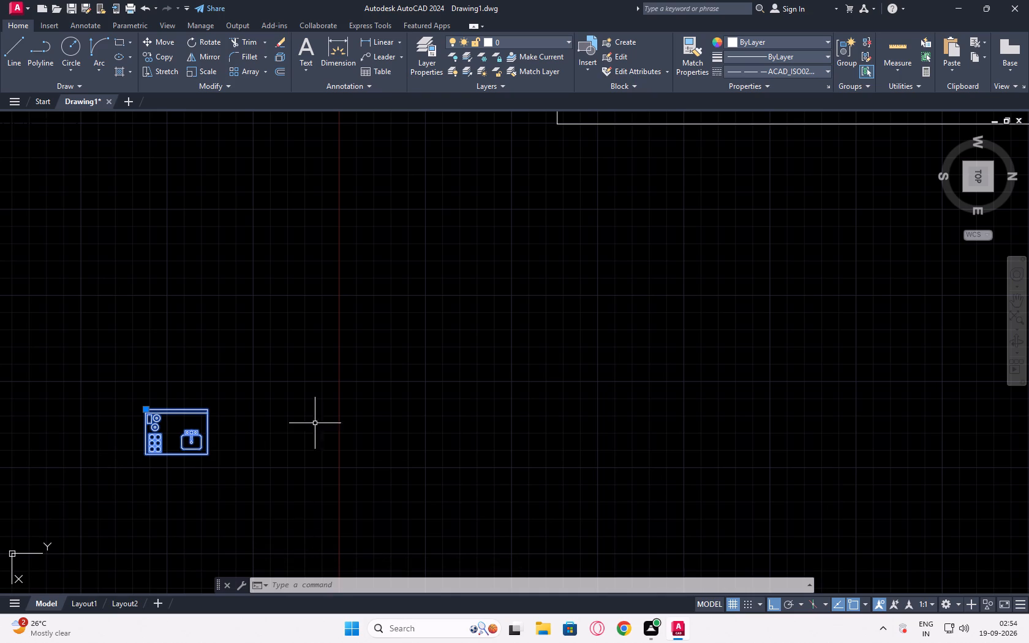
{"action": "scroll", "coordinate": [504, 419], "scroll_direction": "down", "scroll_amount": 2}
{"action": "scroll", "coordinate": [492, 404], "scroll_direction": "up", "scroll_amount": 1}
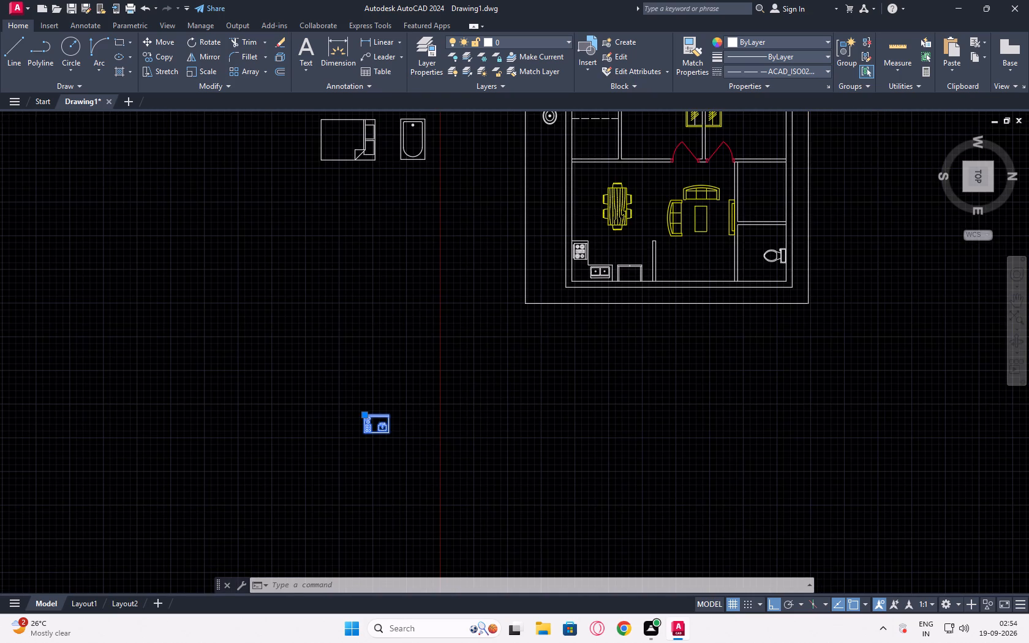
{"action": "middle_click_drag", "start_coordinate": [500, 401], "coordinate": [481, 478]}
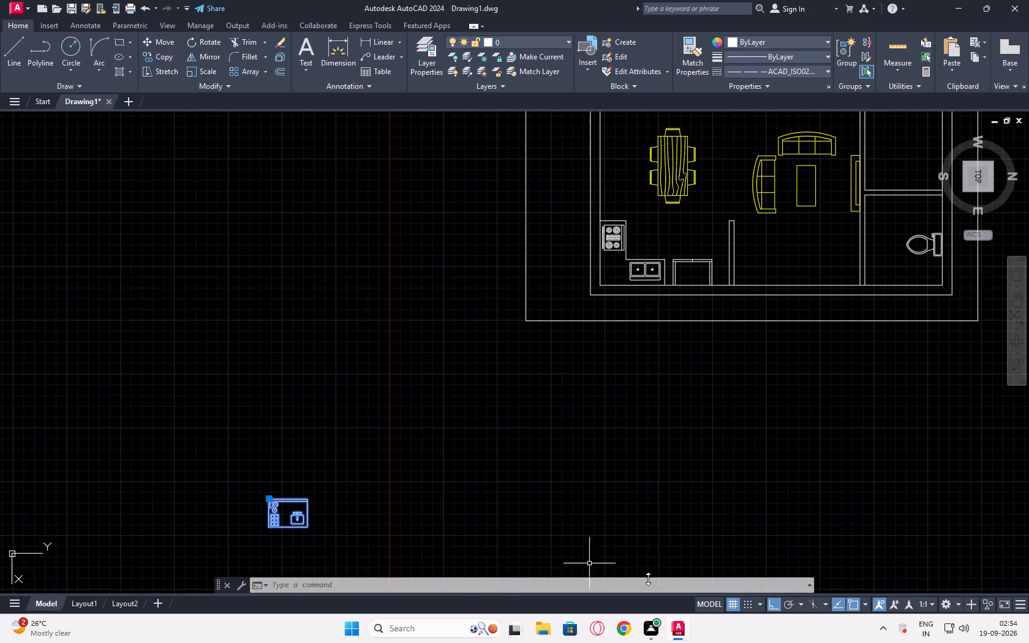
{"action": "left_click", "coordinate": [153, 36]}
{"action": "scroll", "coordinate": [287, 484], "scroll_direction": "up", "scroll_amount": 3}
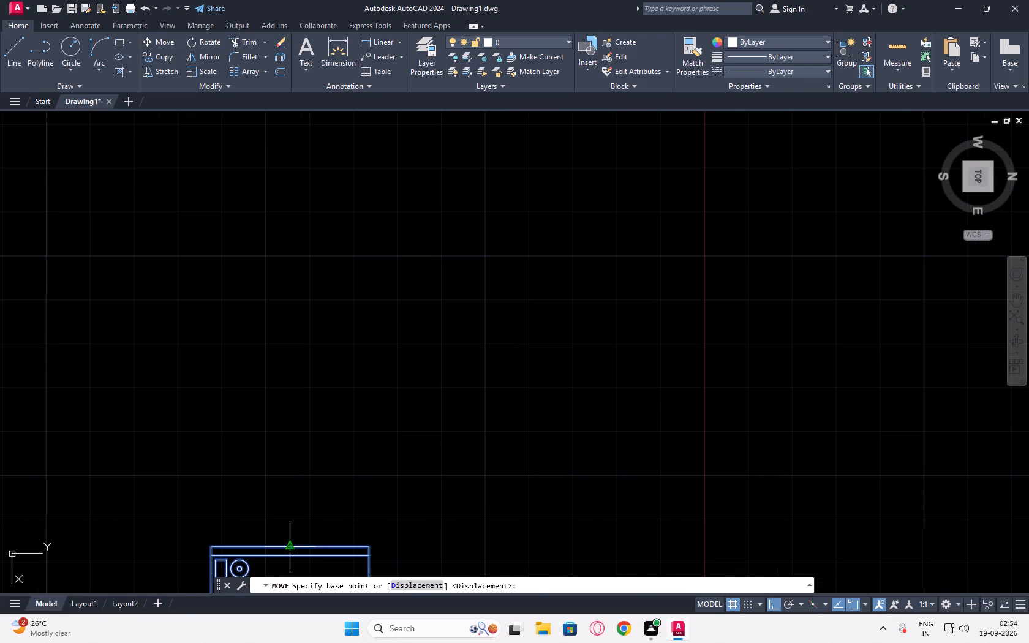
{"action": "left_click", "coordinate": [289, 546]}
{"action": "middle_click_drag", "start_coordinate": [604, 305], "coordinate": [596, 314]}
{"action": "middle_click", "coordinate": [596, 314]}
{"action": "key", "text": "F8"}
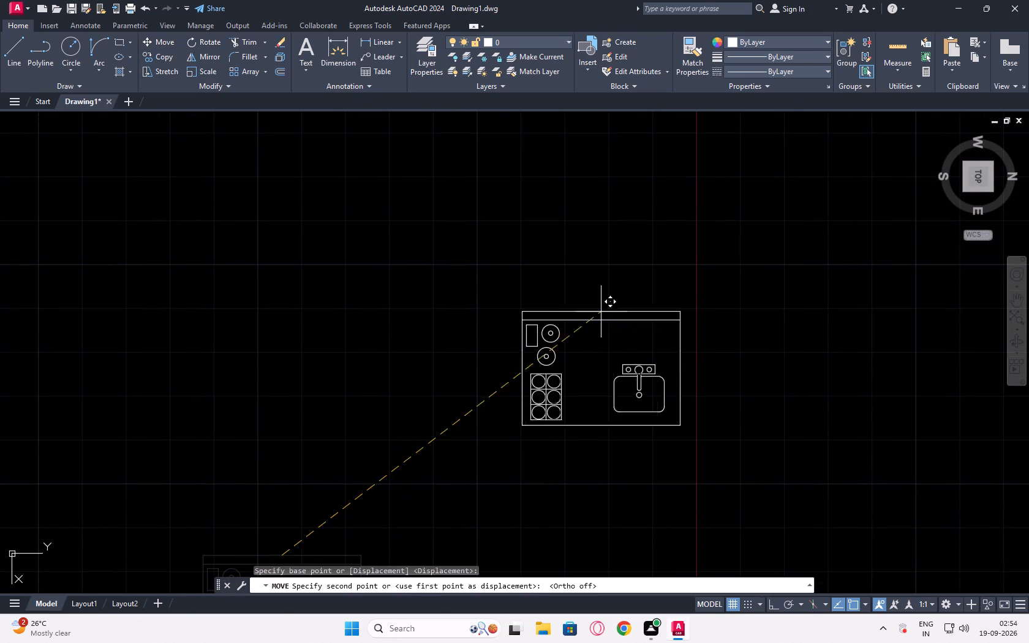
{"action": "middle_click_drag", "start_coordinate": [681, 279], "coordinate": [217, 637]}
{"action": "scroll", "coordinate": [268, 431], "scroll_direction": "down", "scroll_amount": 1}
{"action": "middle_click_drag", "start_coordinate": [295, 353], "coordinate": [337, 435]}
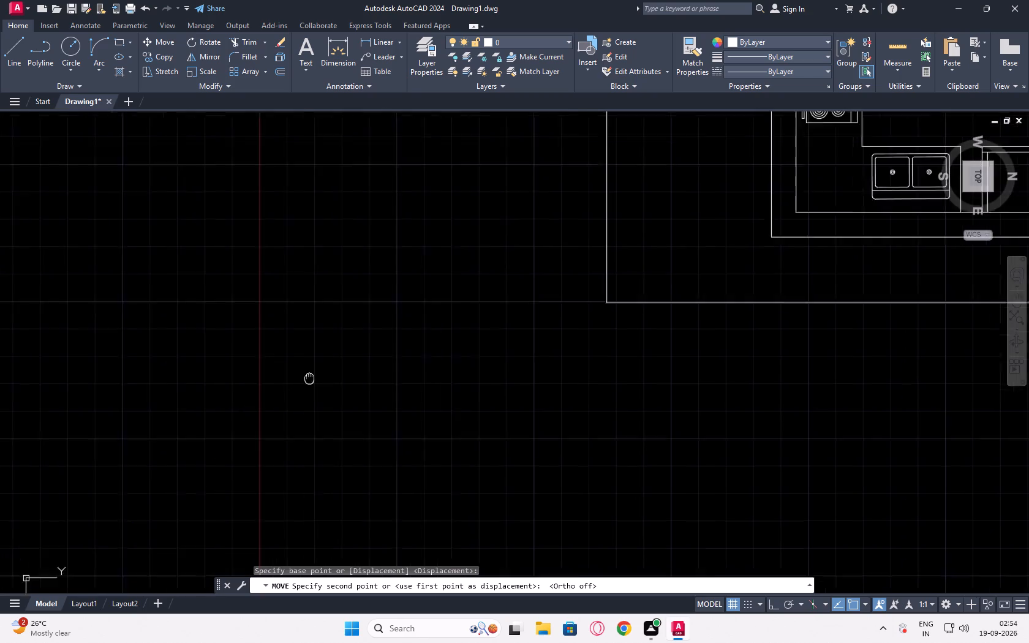
{"action": "middle_click_drag", "start_coordinate": [337, 435], "coordinate": [421, 642]}
{"action": "scroll", "coordinate": [421, 642], "scroll_direction": "down", "scroll_amount": 1}
{"action": "middle_click_drag", "start_coordinate": [851, 408], "coordinate": [472, 588]}
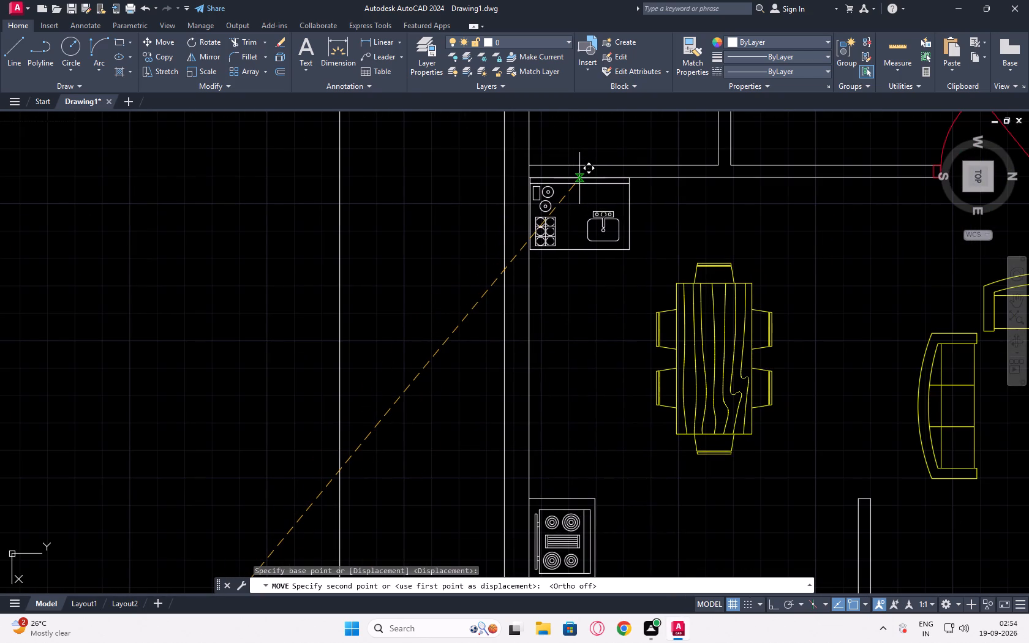
{"action": "left_click", "coordinate": [579, 178]}
{"action": "key", "text": "Escape"}
Scale the bathtub down freehand from its outer corner to roughly two-thirds of its size.
{"action": "scroll", "coordinate": [536, 392], "scroll_direction": "down", "scroll_amount": 1}
{"action": "scroll", "coordinate": [567, 321], "scroll_direction": "up", "scroll_amount": 3}
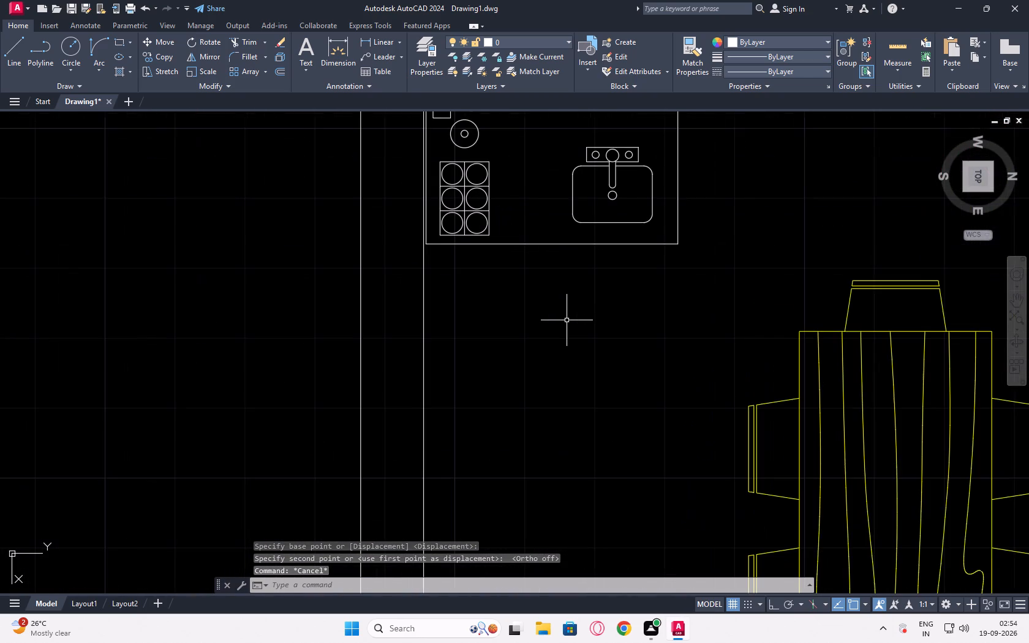
{"action": "middle_click_drag", "start_coordinate": [568, 325], "coordinate": [558, 426]}
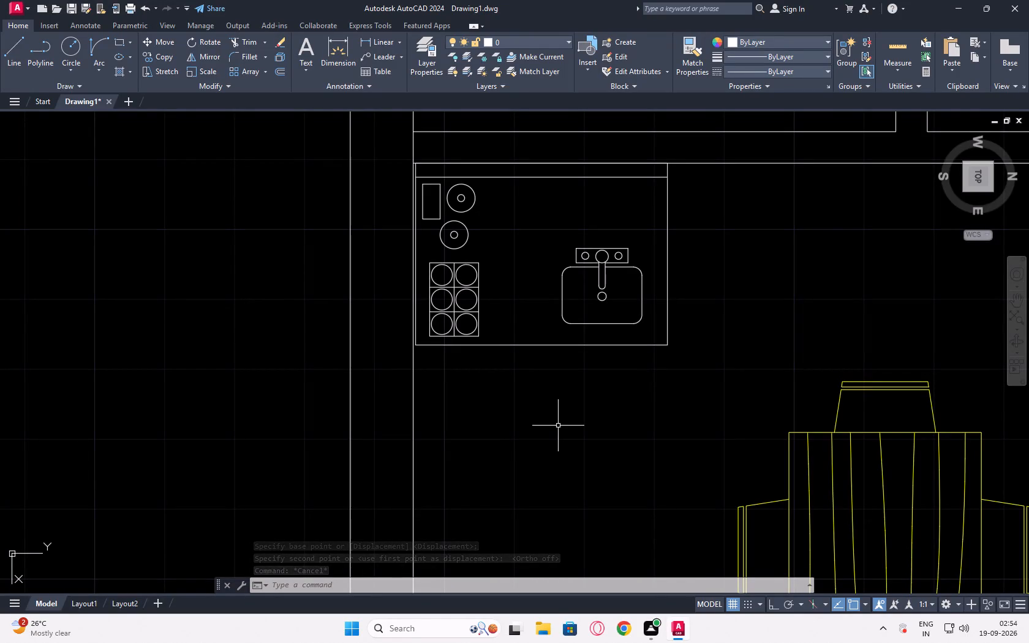
{"action": "scroll", "coordinate": [558, 426], "scroll_direction": "down", "scroll_amount": 2}
{"action": "scroll", "coordinate": [590, 475], "scroll_direction": "down", "scroll_amount": 1}
{"action": "middle_click_drag", "start_coordinate": [590, 475], "coordinate": [477, 371]}
{"action": "scroll", "coordinate": [473, 369], "scroll_direction": "down", "scroll_amount": 2}
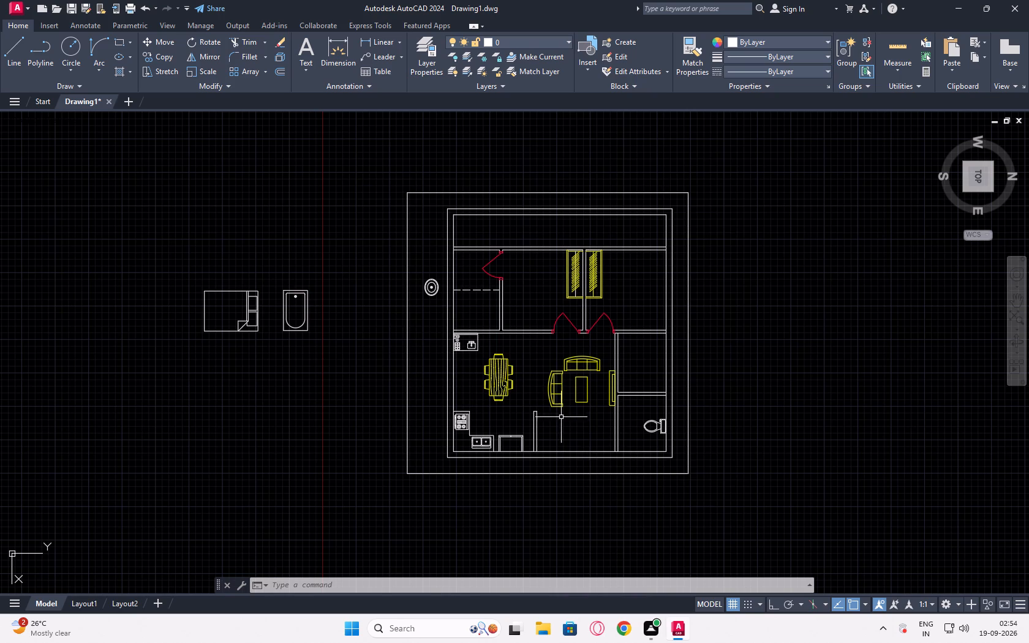
{"action": "scroll", "coordinate": [233, 316], "scroll_direction": "up", "scroll_amount": 2}
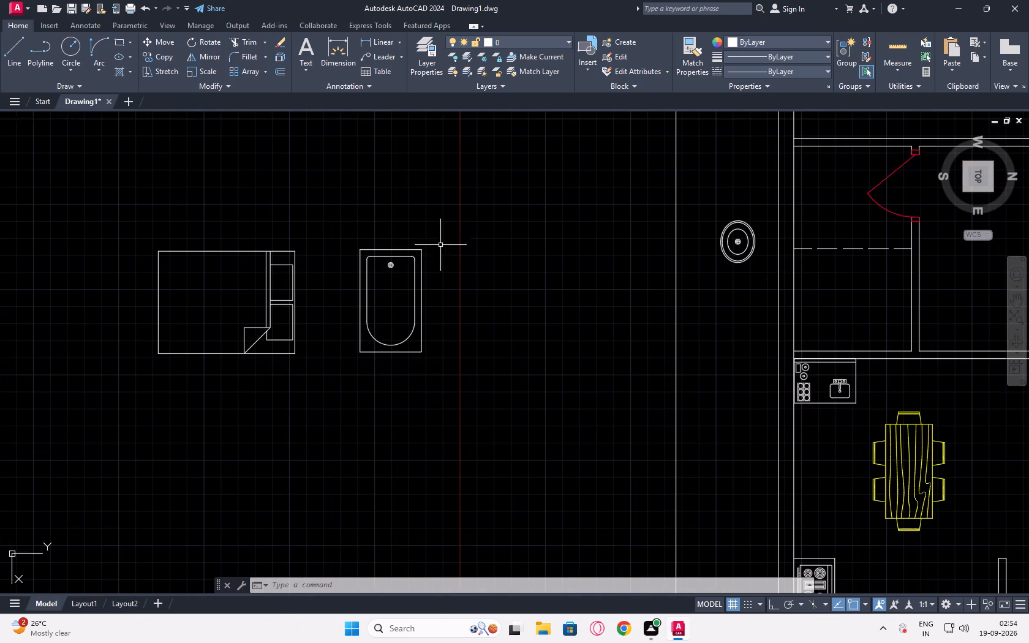
{"action": "left_click", "coordinate": [448, 238]}
{"action": "left_click", "coordinate": [356, 392]}
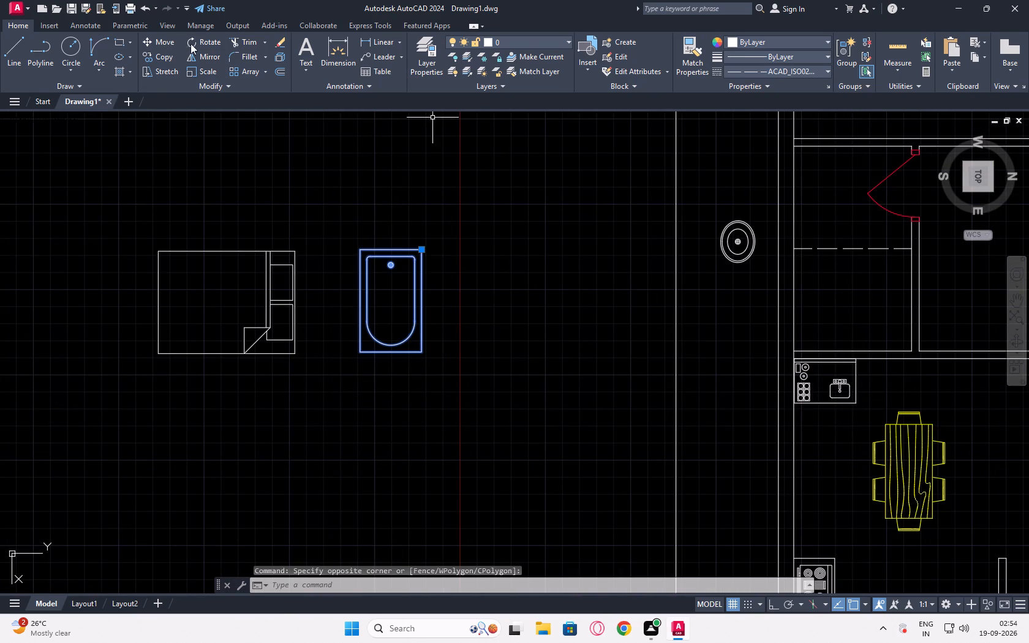
{"action": "left_click", "coordinate": [205, 74]}
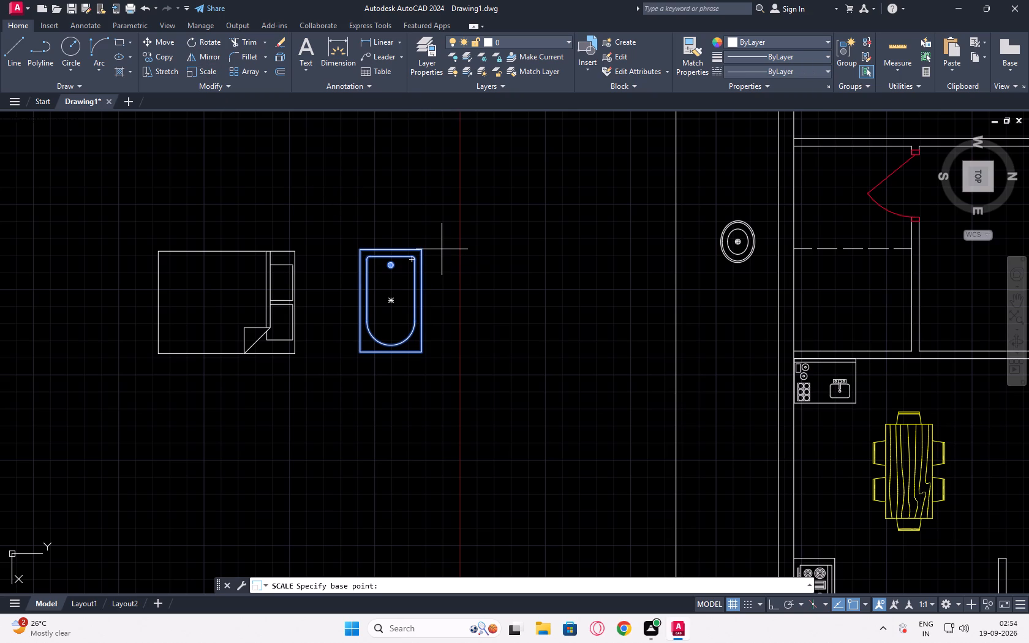
{"action": "left_click", "coordinate": [417, 250]}
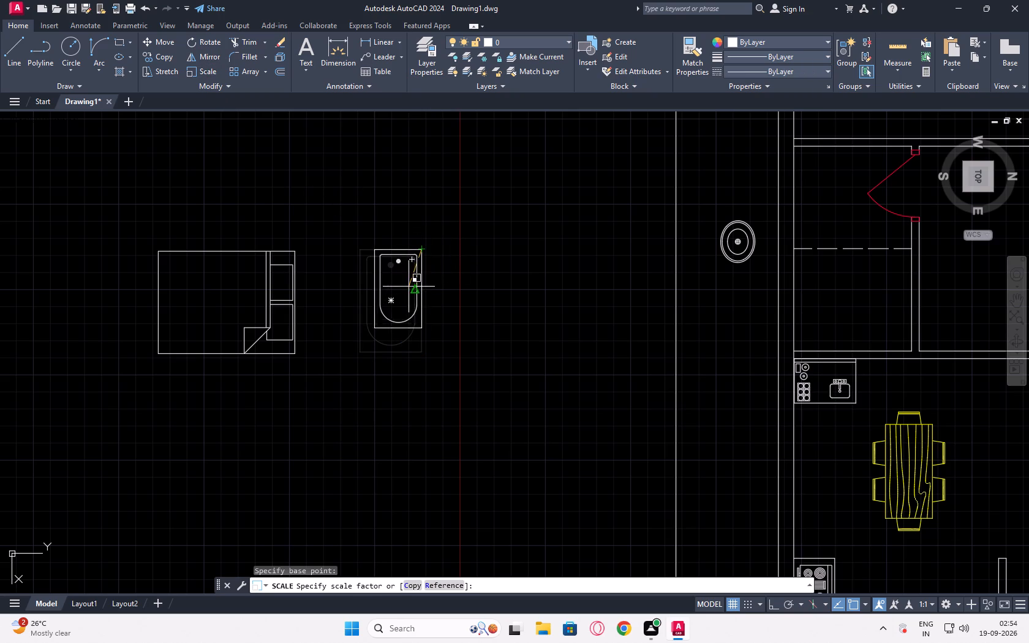
{"action": "left_click", "coordinate": [409, 284]}
Move the scaled-down bathtub into the bathroom's corner beside the outer wall, past the dashed line.
{"action": "left_click_drag", "start_coordinate": [454, 215], "coordinate": [450, 222]}
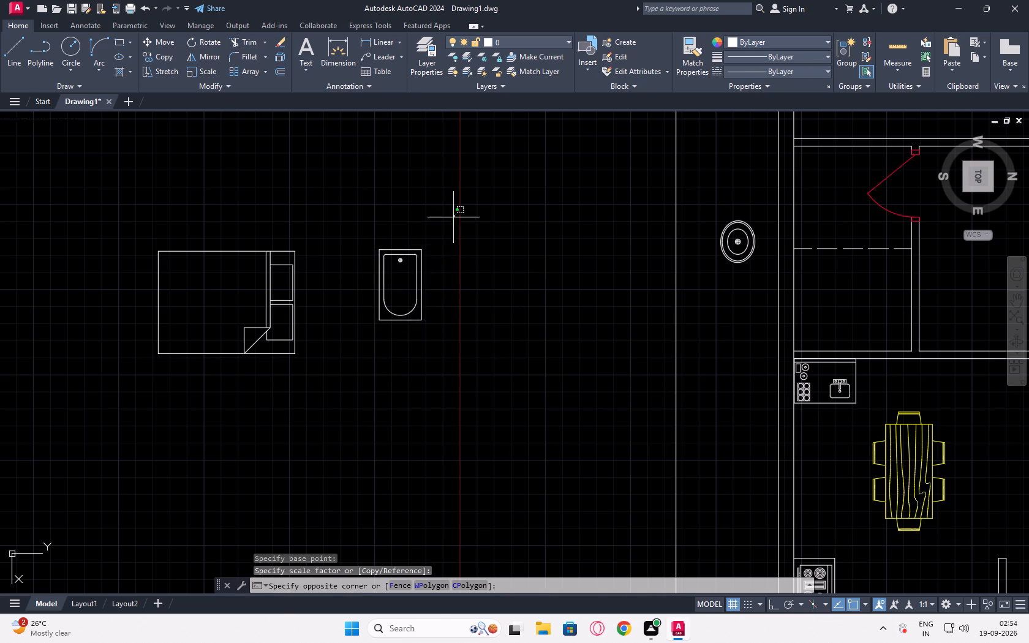
{"action": "left_click_drag", "start_coordinate": [450, 222], "coordinate": [436, 246]}
{"action": "left_click", "coordinate": [363, 349]}
{"action": "left_click", "coordinate": [159, 40]}
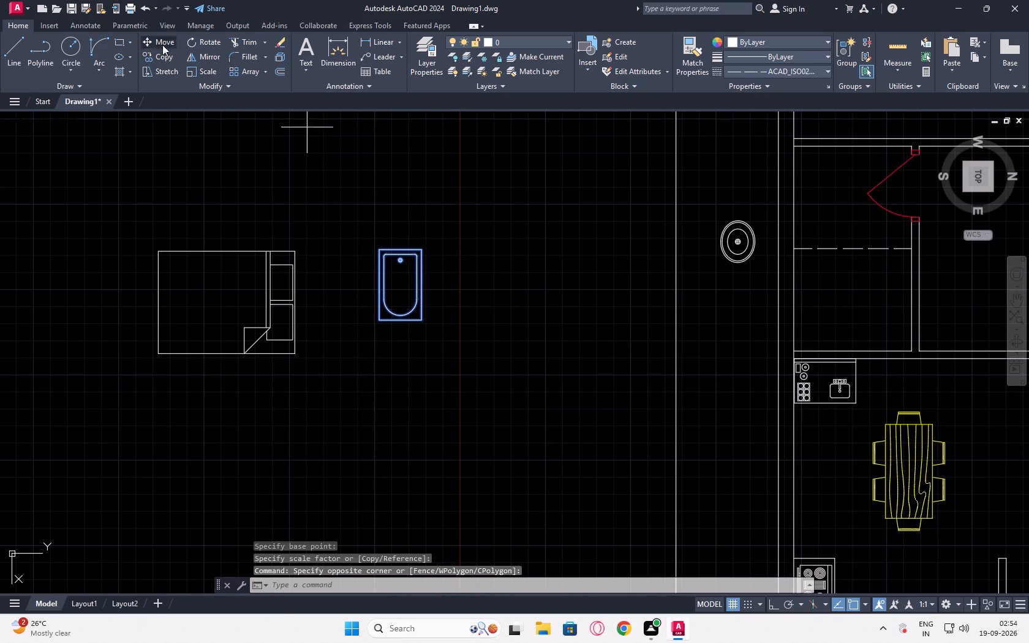
{"action": "left_click", "coordinate": [404, 249]}
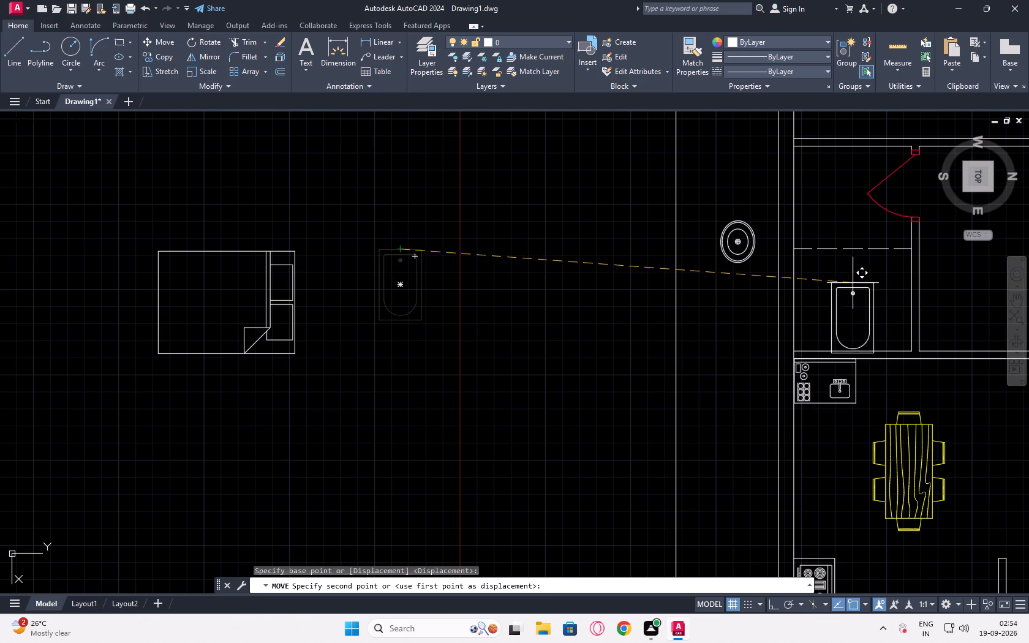
{"action": "left_click", "coordinate": [820, 278]}
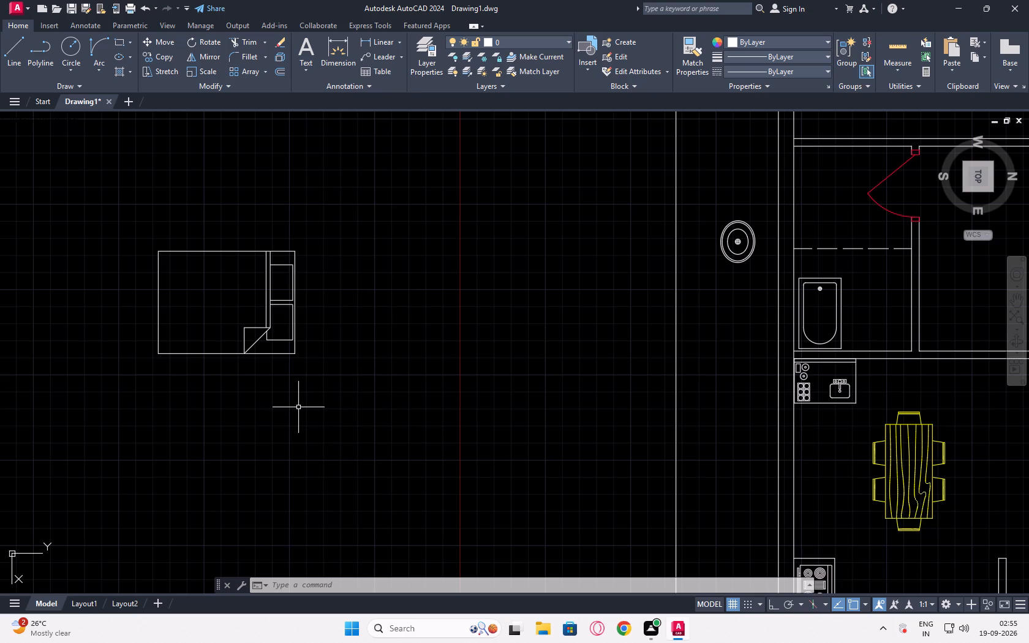
Move the toilet out of the small corner room to the empty space outside the plan, beside the washbasin.
{"action": "scroll", "coordinate": [336, 307], "scroll_direction": "down", "scroll_amount": 1}
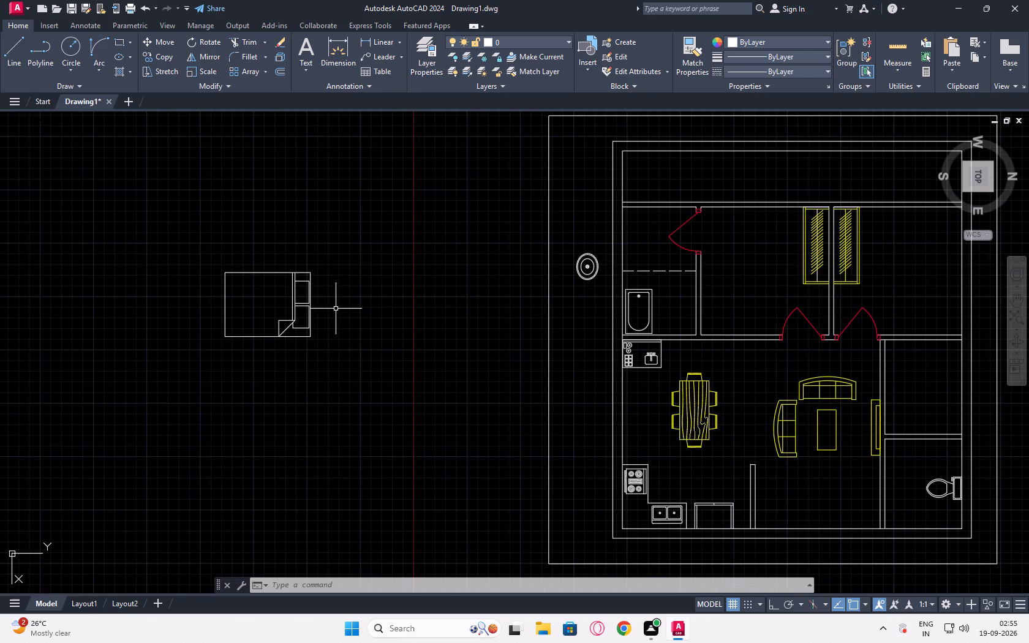
{"action": "middle_click_drag", "start_coordinate": [344, 325], "coordinate": [255, 370]}
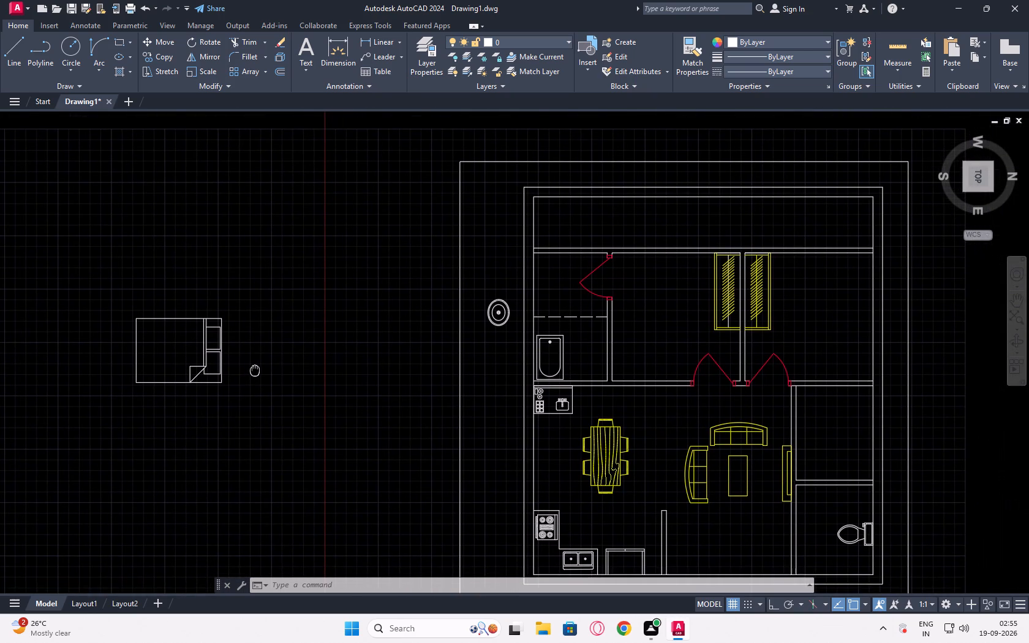
{"action": "middle_click_drag", "start_coordinate": [589, 416], "coordinate": [377, 378]}
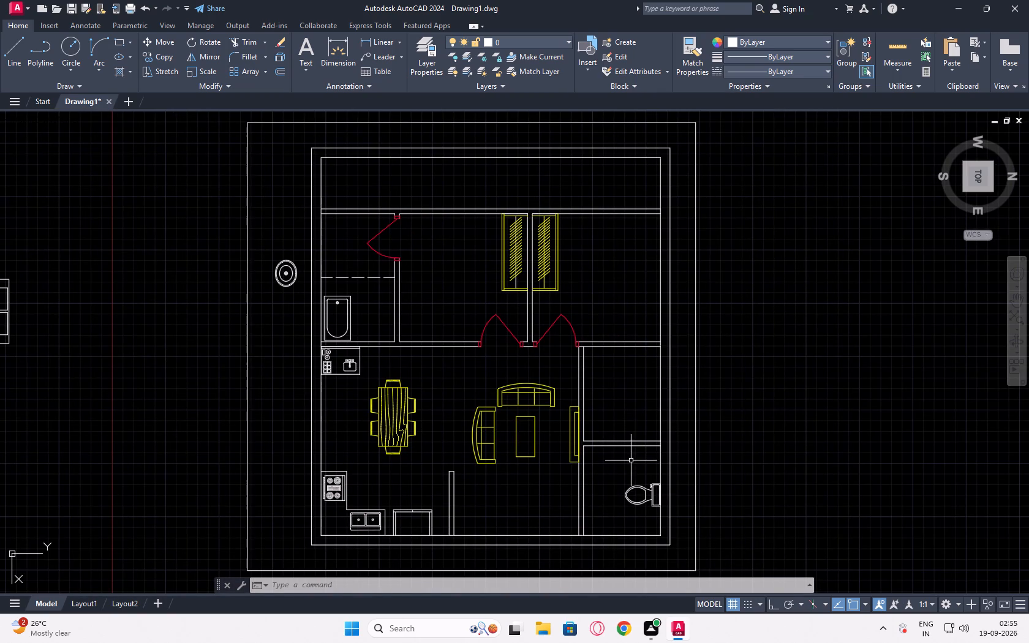
{"action": "left_click", "coordinate": [654, 479]}
{"action": "left_click", "coordinate": [642, 511]}
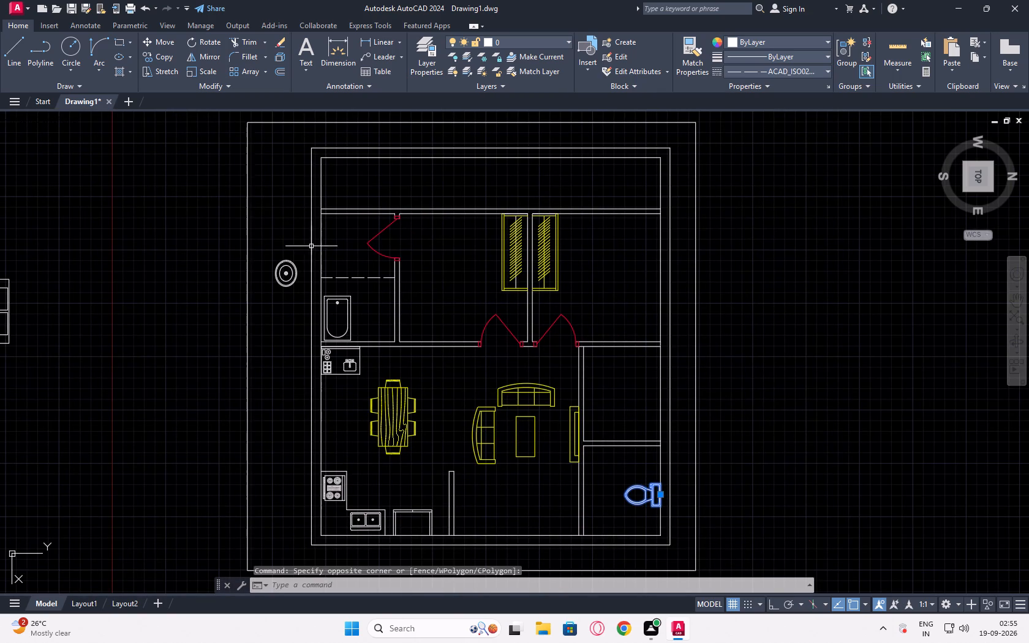
{"action": "left_click", "coordinate": [169, 40]}
{"action": "left_click", "coordinate": [662, 493]}
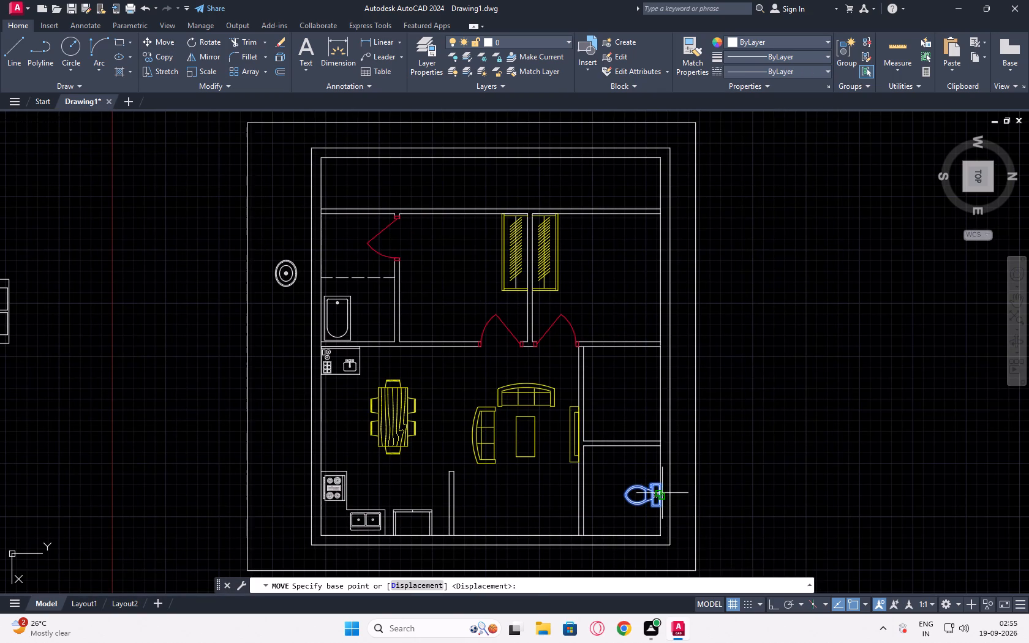
{"action": "left_click", "coordinate": [195, 275]}
Rotate the toilet 180 degrees about the midpoint of its tank's back edge, with Ortho on.
{"action": "left_click_drag", "start_coordinate": [200, 235], "coordinate": [204, 254]}
{"action": "left_click", "coordinate": [145, 301]}
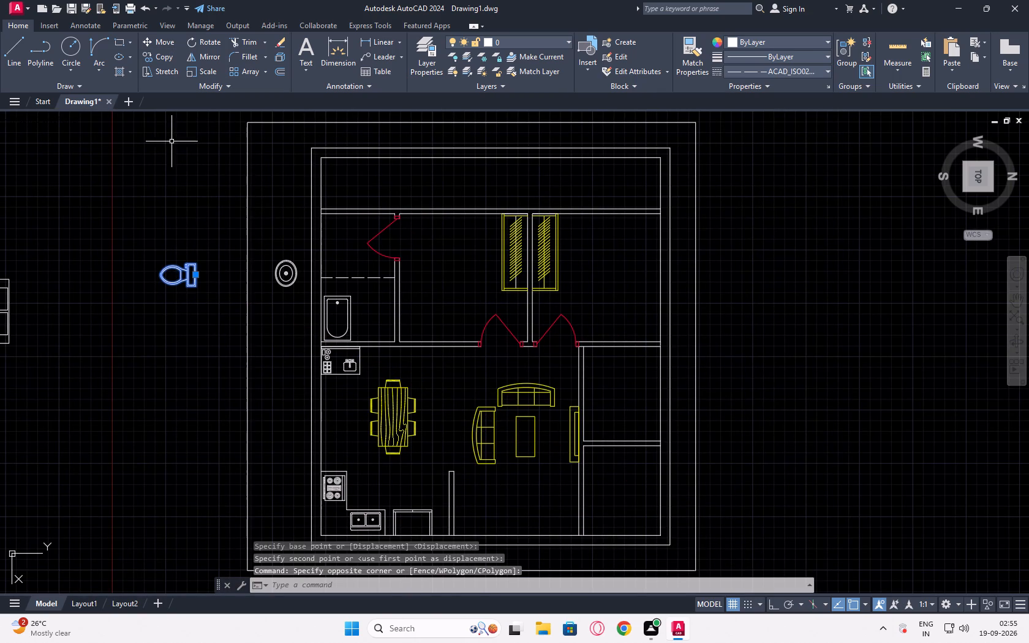
{"action": "left_click", "coordinate": [193, 40]}
{"action": "key", "text": "F8"}
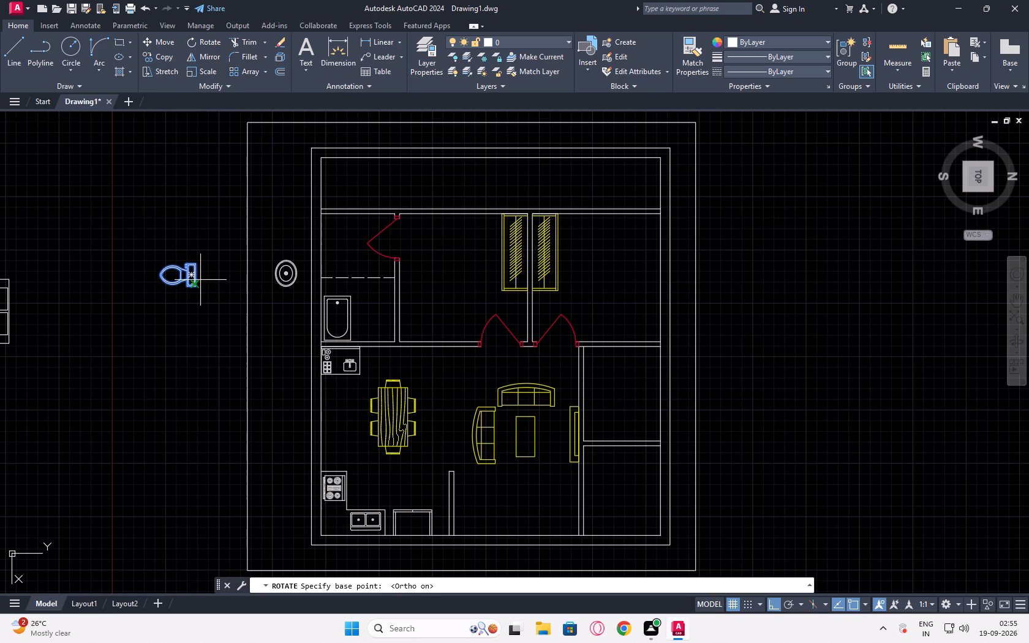
{"action": "left_click", "coordinate": [195, 274]}
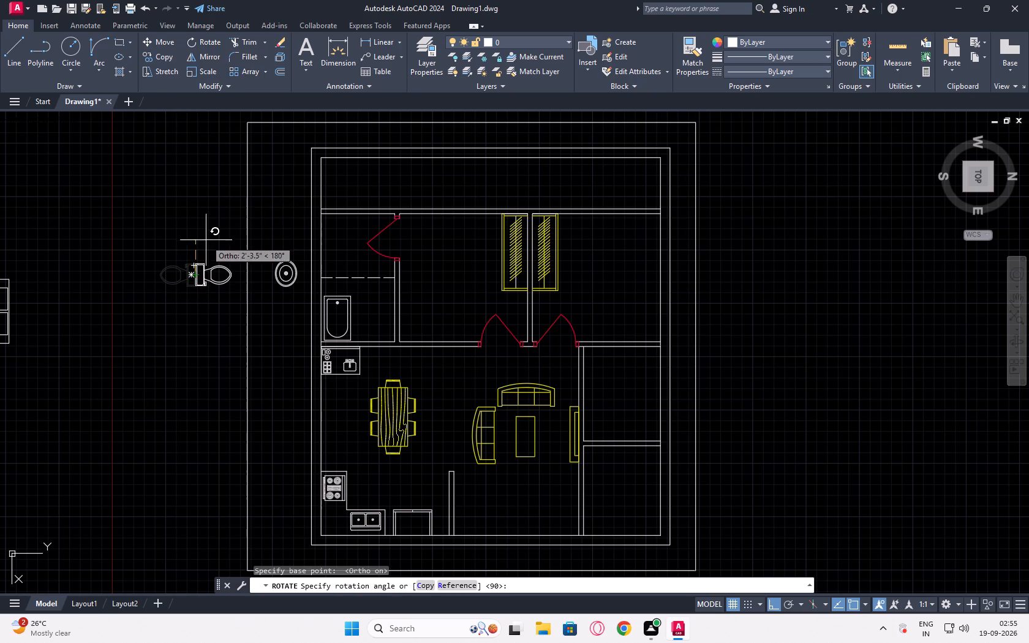
{"action": "left_click", "coordinate": [201, 221]}
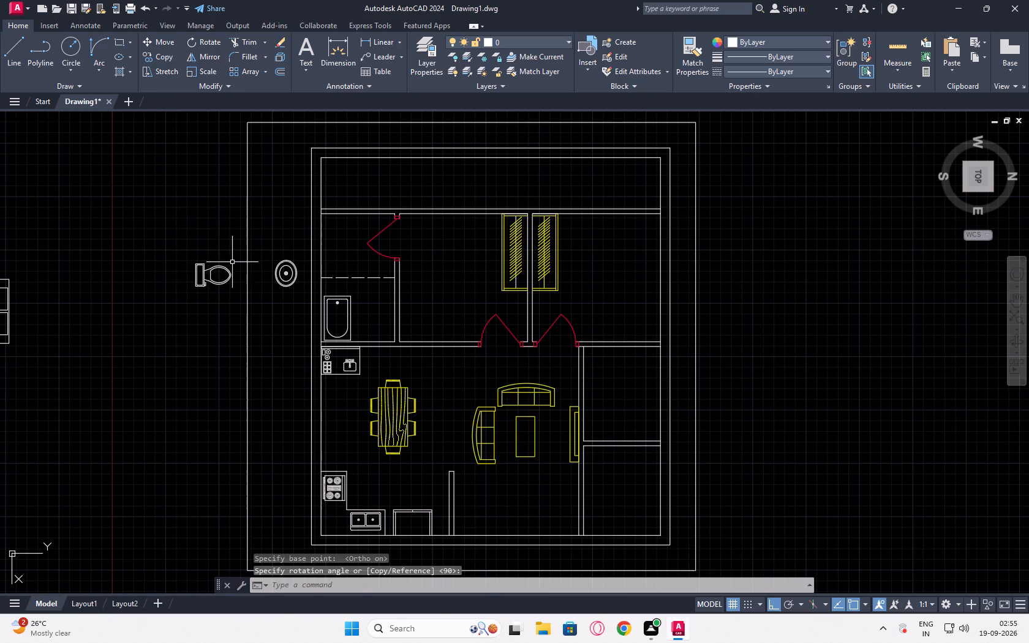
Move the rotated toilet into the bathroom with its tank against the outer wall, facing the door, with Ortho off.
{"action": "left_click_drag", "start_coordinate": [236, 265], "coordinate": [233, 271]}
{"action": "left_click", "coordinate": [188, 312]}
{"action": "left_click", "coordinate": [154, 35]}
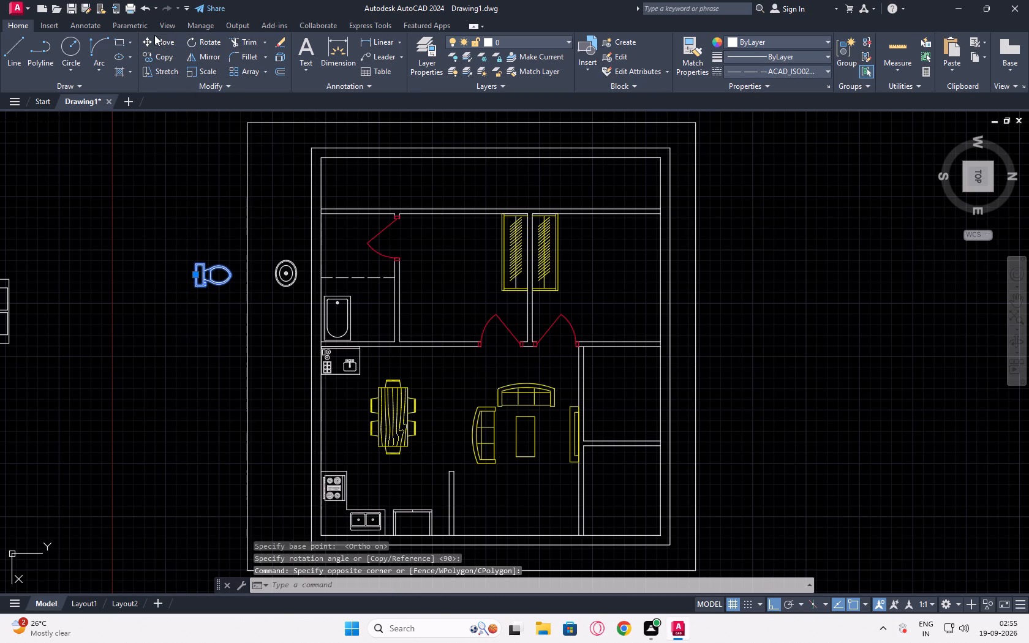
{"action": "left_click", "coordinate": [157, 40]}
{"action": "scroll", "coordinate": [179, 265], "scroll_direction": "up", "scroll_amount": 4}
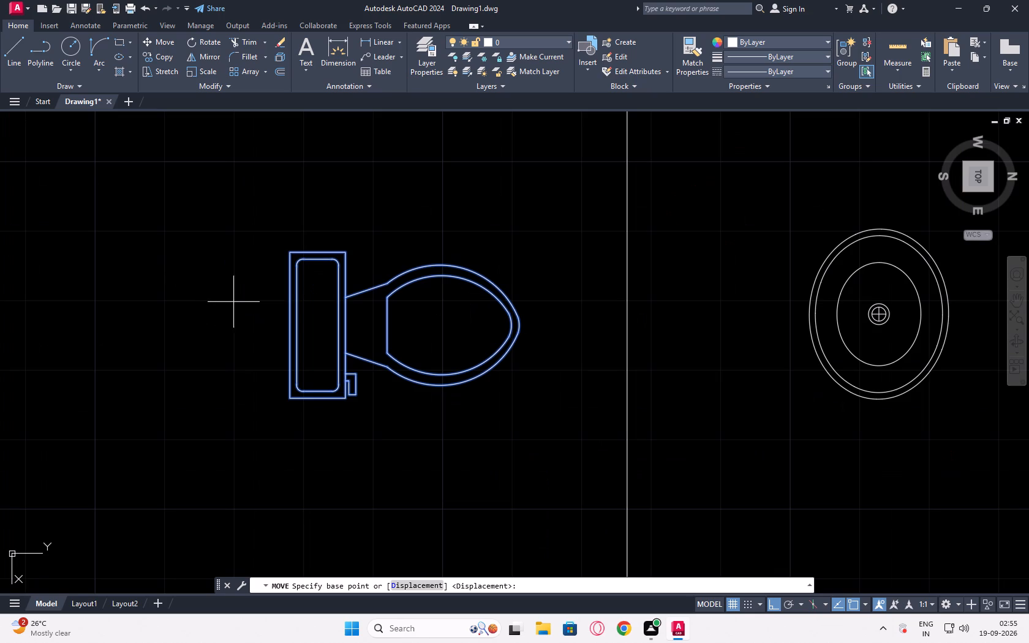
{"action": "left_click", "coordinate": [288, 321]}
{"action": "middle_click_drag", "start_coordinate": [595, 190], "coordinate": [456, 374]}
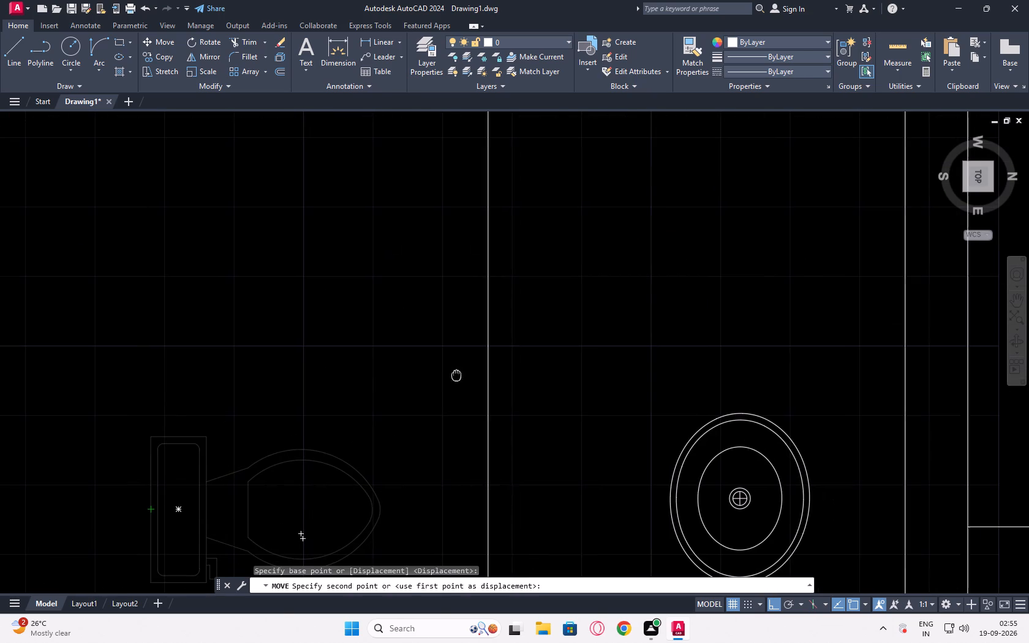
{"action": "key", "text": "F8"}
{"action": "scroll", "coordinate": [651, 189], "scroll_direction": "down", "scroll_amount": 1}
{"action": "middle_click_drag", "start_coordinate": [558, 333], "coordinate": [394, 495]}
{"action": "scroll", "coordinate": [394, 495], "scroll_direction": "down", "scroll_amount": 3}
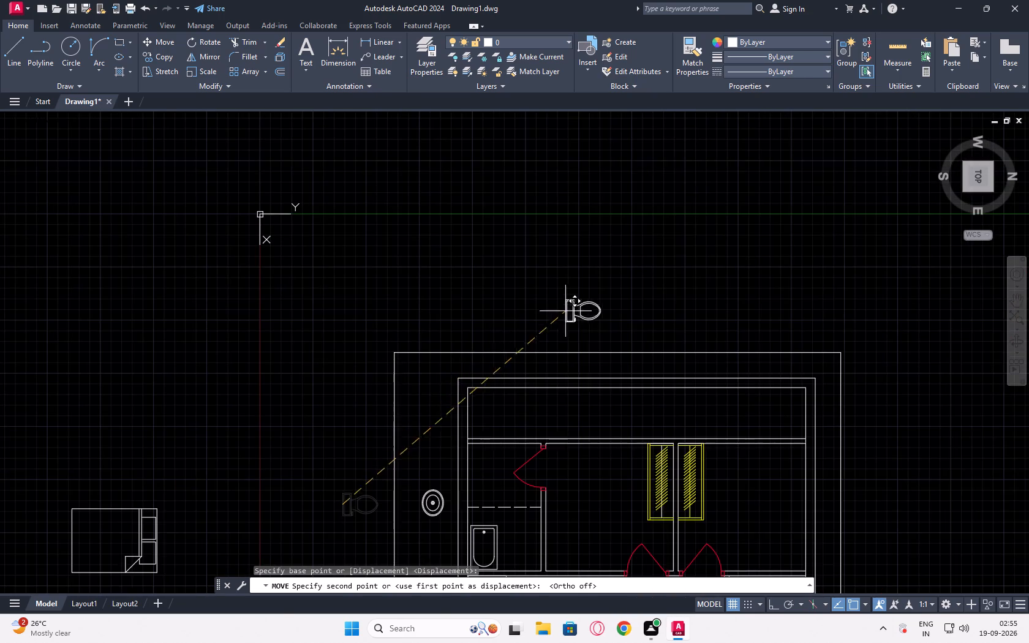
{"action": "scroll", "coordinate": [448, 359], "scroll_direction": "up", "scroll_amount": 2}
{"action": "middle_click_drag", "start_coordinate": [496, 424], "coordinate": [429, 257]}
{"action": "scroll", "coordinate": [429, 257], "scroll_direction": "up", "scroll_amount": 1}
{"action": "middle_click_drag", "start_coordinate": [455, 366], "coordinate": [450, 328]}
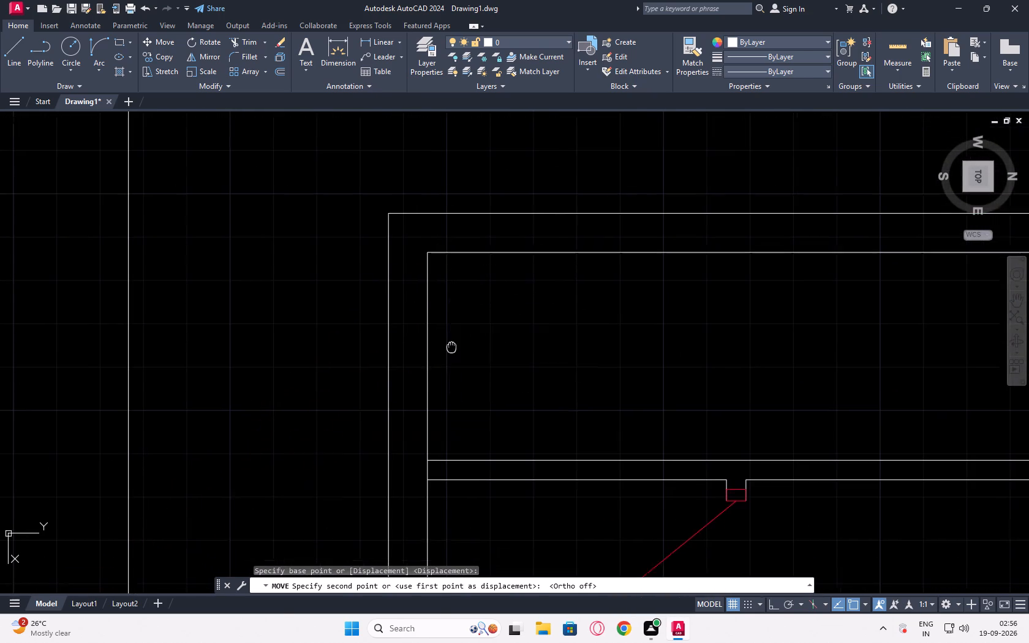
{"action": "middle_click_drag", "start_coordinate": [450, 328], "coordinate": [391, 150]}
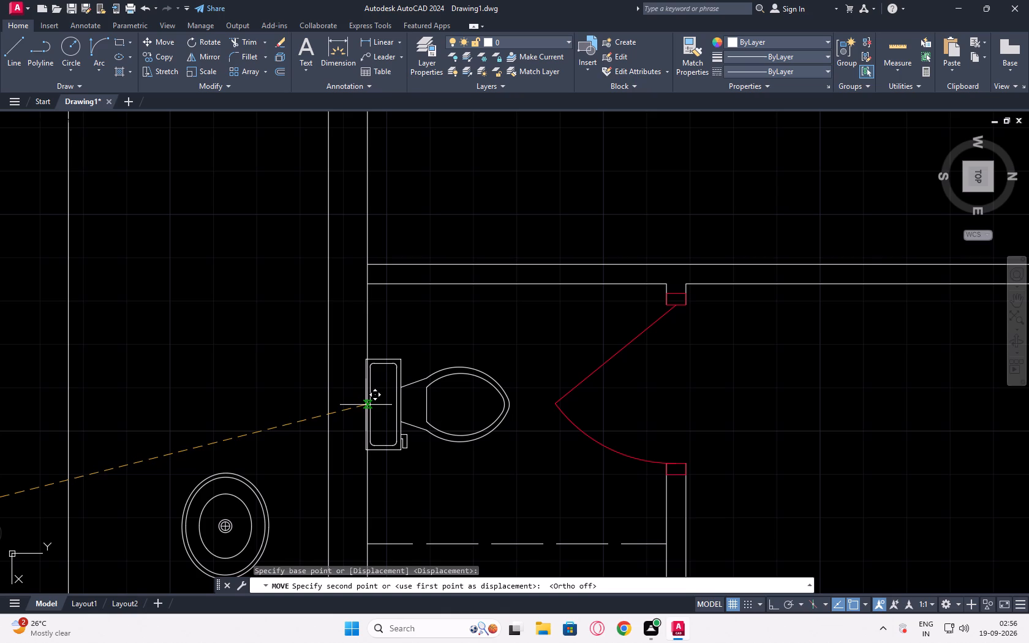
{"action": "left_click", "coordinate": [368, 404]}
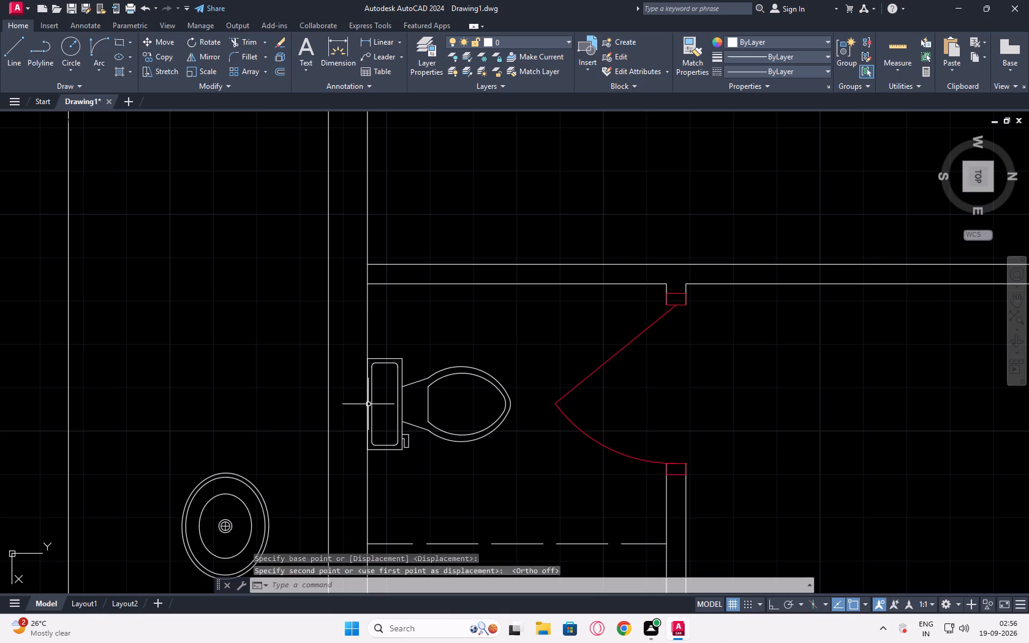
{"action": "key", "text": "Escape"}
Delete the dashed line crossing the bathroom between the toilet and the bathtub.
{"action": "scroll", "coordinate": [426, 455], "scroll_direction": "down", "scroll_amount": 1}
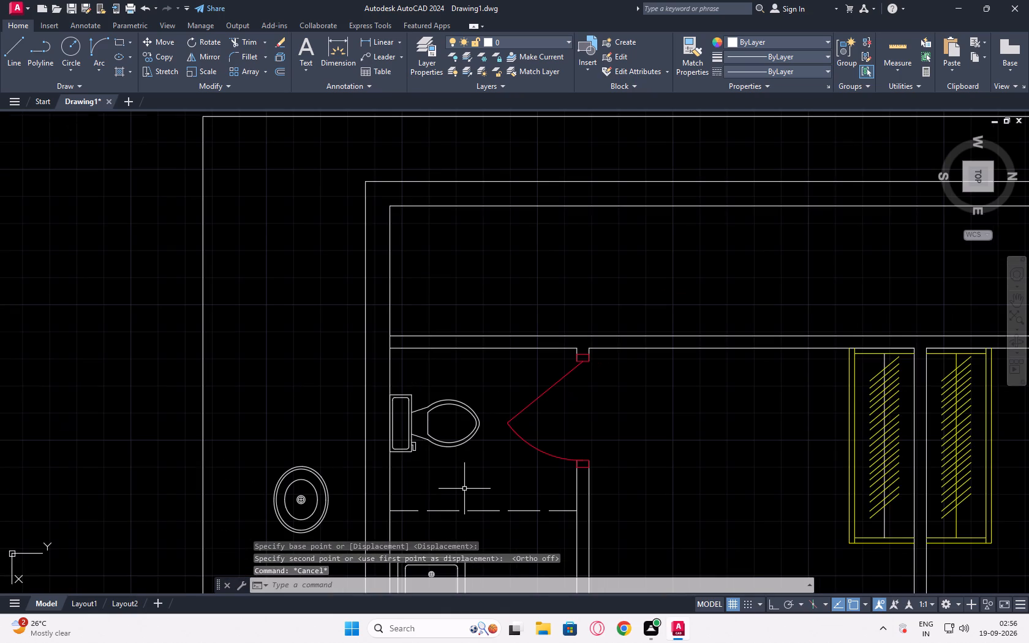
{"action": "left_click_drag", "start_coordinate": [540, 499], "coordinate": [539, 508]}
{"action": "left_click", "coordinate": [523, 540]}
{"action": "key", "text": "Delete"}
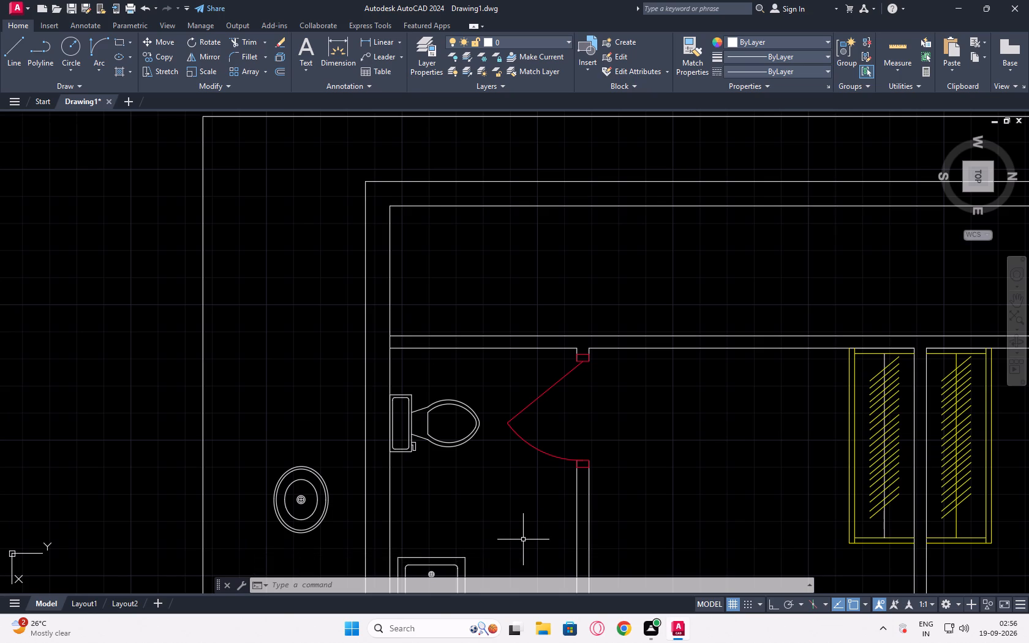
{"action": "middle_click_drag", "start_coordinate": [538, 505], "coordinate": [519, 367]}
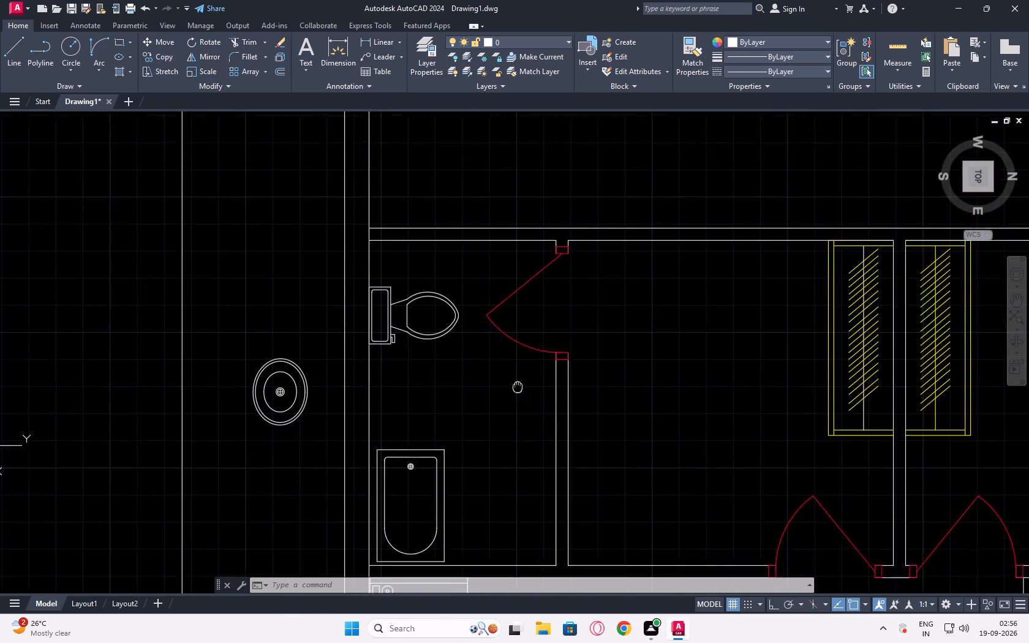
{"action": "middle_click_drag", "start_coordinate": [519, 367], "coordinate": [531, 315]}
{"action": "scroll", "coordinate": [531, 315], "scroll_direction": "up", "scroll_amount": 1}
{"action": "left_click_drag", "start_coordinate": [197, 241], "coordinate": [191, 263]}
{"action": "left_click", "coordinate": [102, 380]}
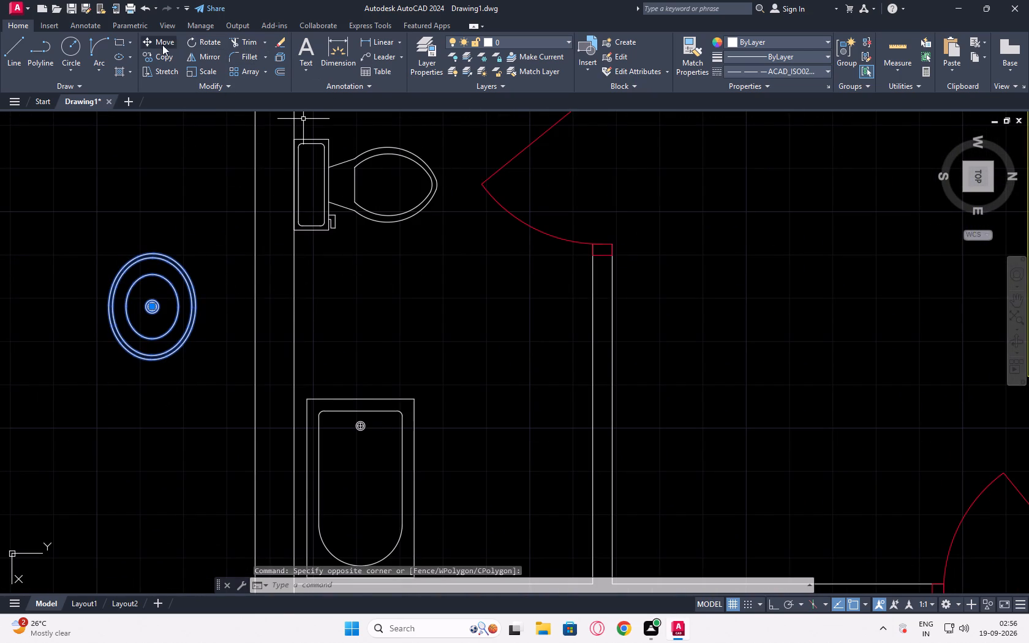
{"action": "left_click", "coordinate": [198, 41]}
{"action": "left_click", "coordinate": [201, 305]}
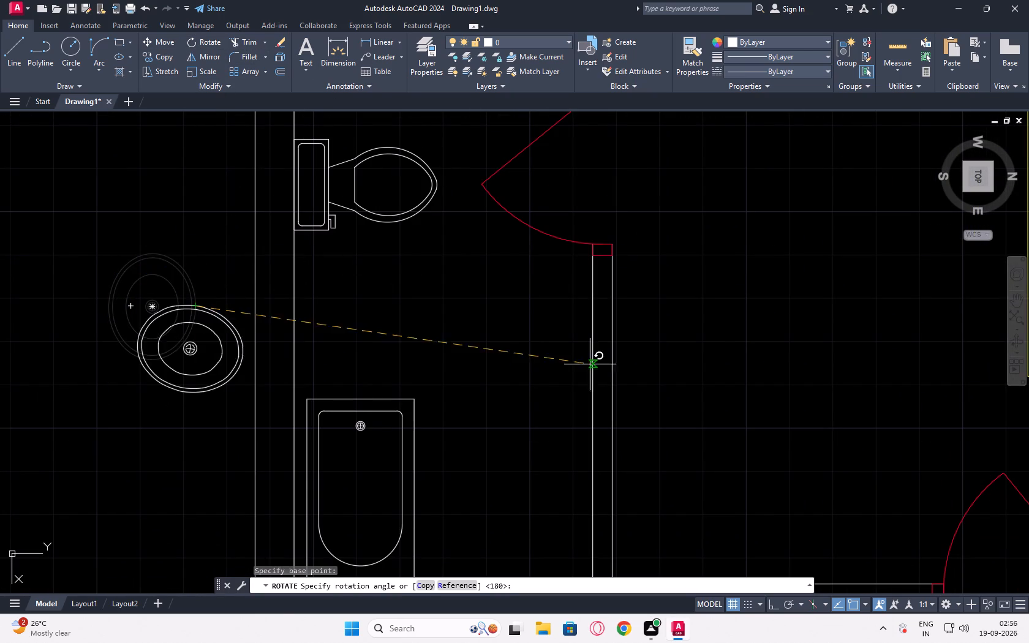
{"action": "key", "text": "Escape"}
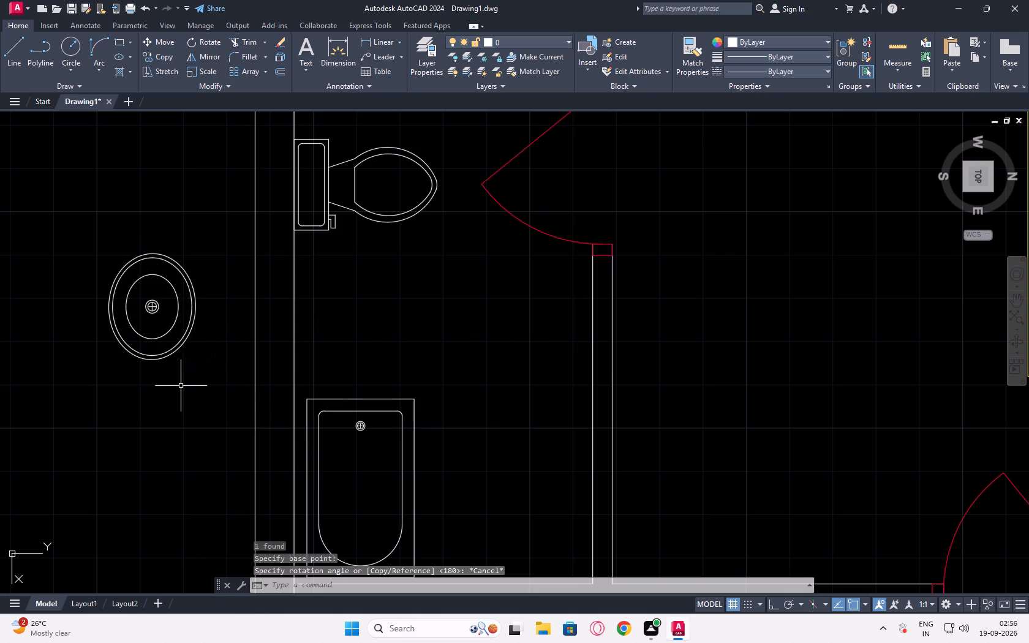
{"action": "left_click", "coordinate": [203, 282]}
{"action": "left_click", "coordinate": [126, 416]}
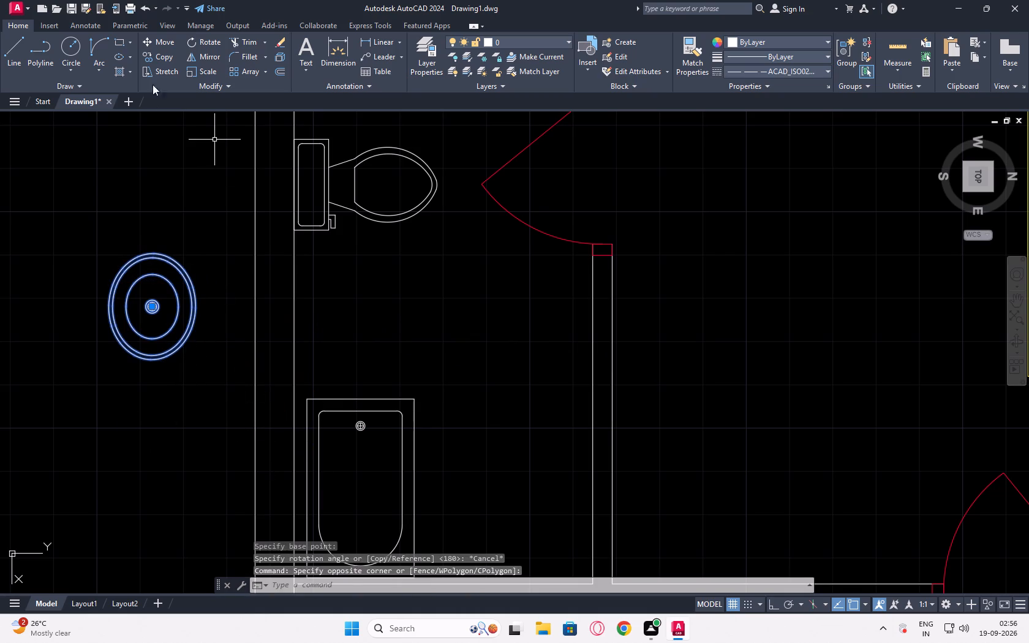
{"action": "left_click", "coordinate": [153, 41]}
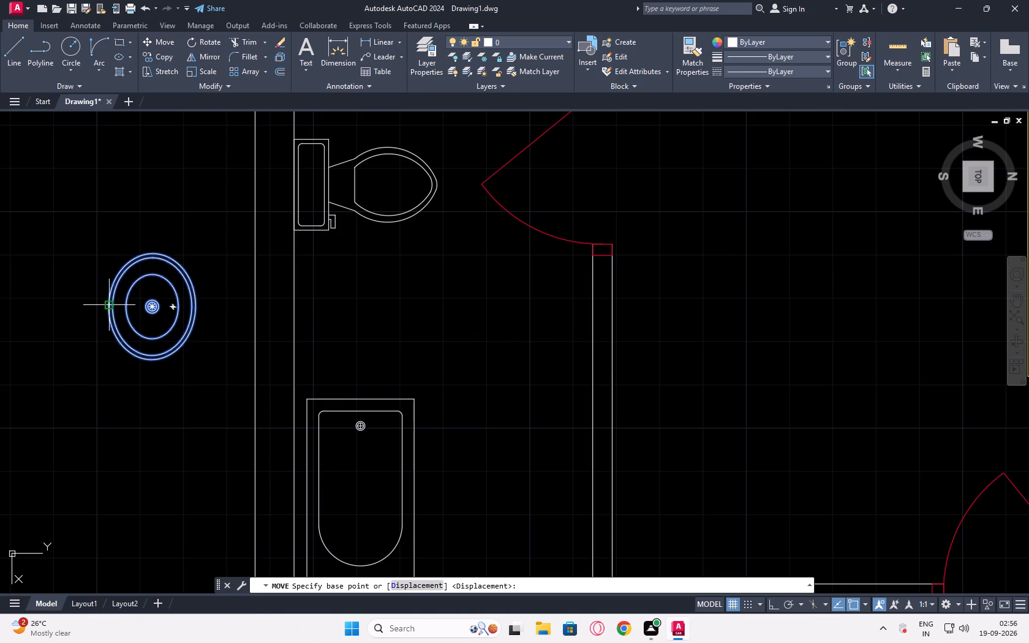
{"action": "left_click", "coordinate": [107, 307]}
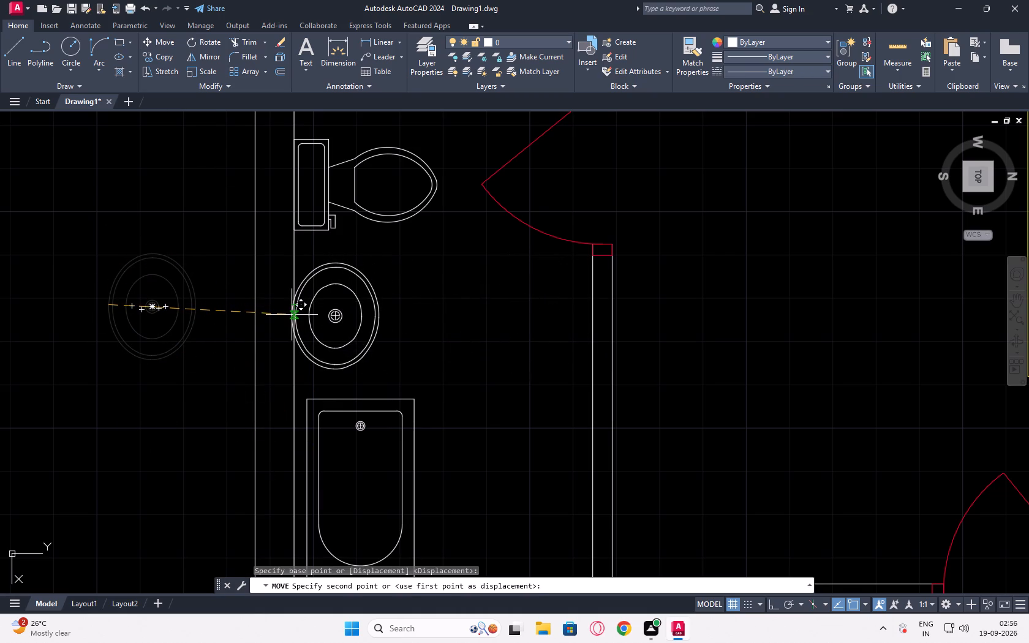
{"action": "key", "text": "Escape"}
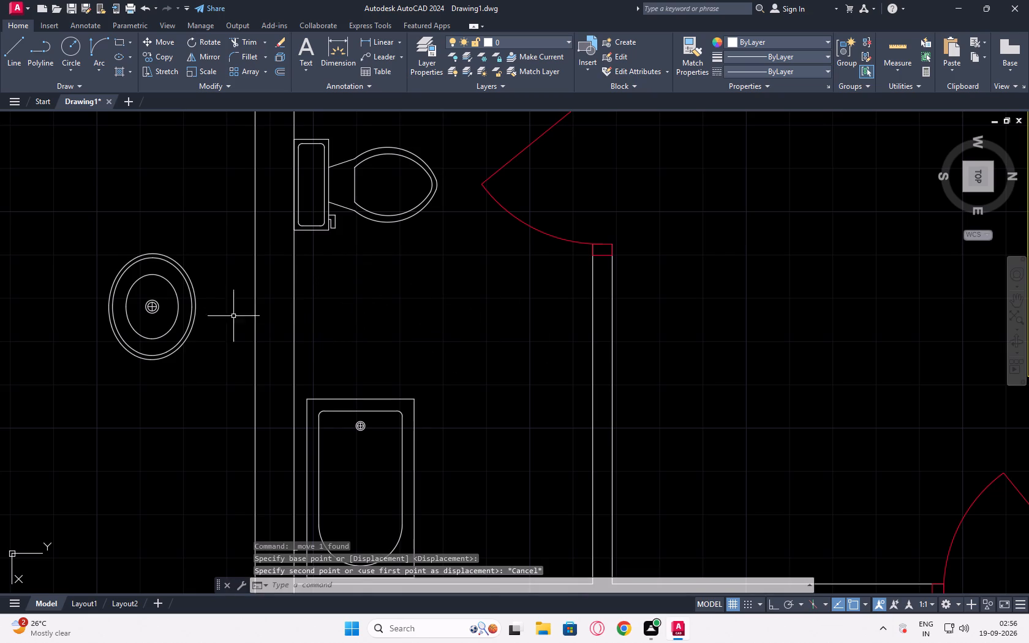
Move the washbasin into the bathroom against the interior wall, just past the door and opposite the bathtub side.
{"action": "left_click_drag", "start_coordinate": [226, 255], "coordinate": [206, 290]}
{"action": "left_click", "coordinate": [112, 366]}
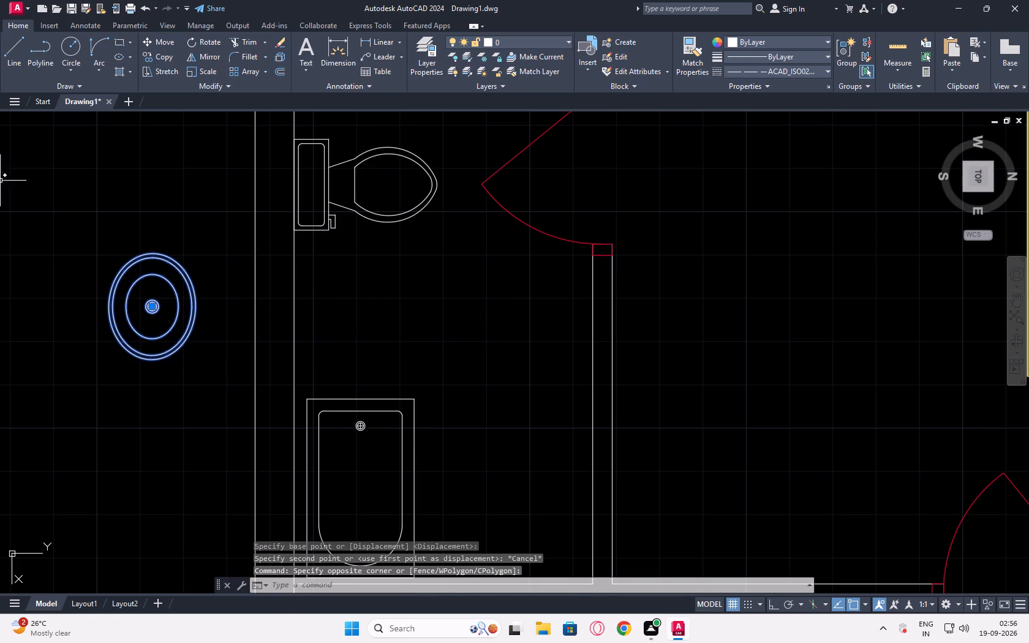
{"action": "left_click", "coordinate": [163, 45]}
{"action": "left_click", "coordinate": [197, 307]}
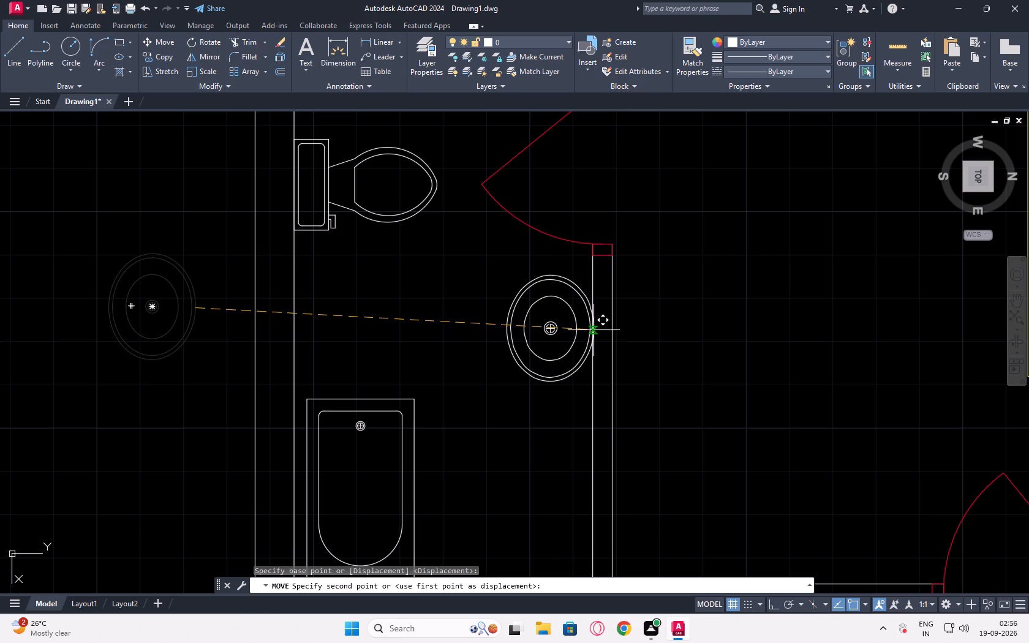
{"action": "left_click", "coordinate": [592, 337]}
{"action": "key", "text": "Escape"}
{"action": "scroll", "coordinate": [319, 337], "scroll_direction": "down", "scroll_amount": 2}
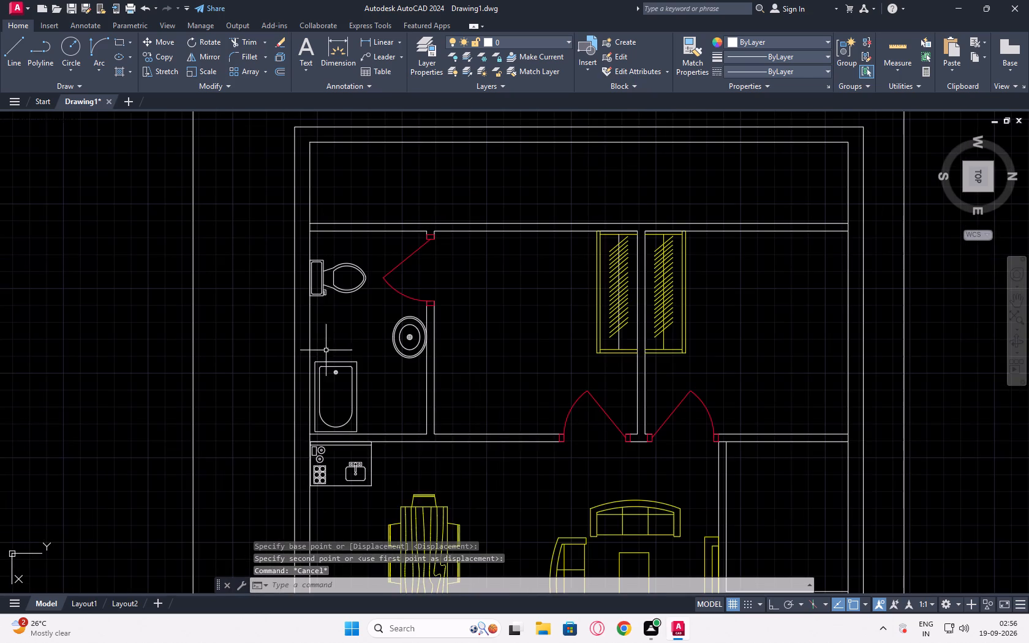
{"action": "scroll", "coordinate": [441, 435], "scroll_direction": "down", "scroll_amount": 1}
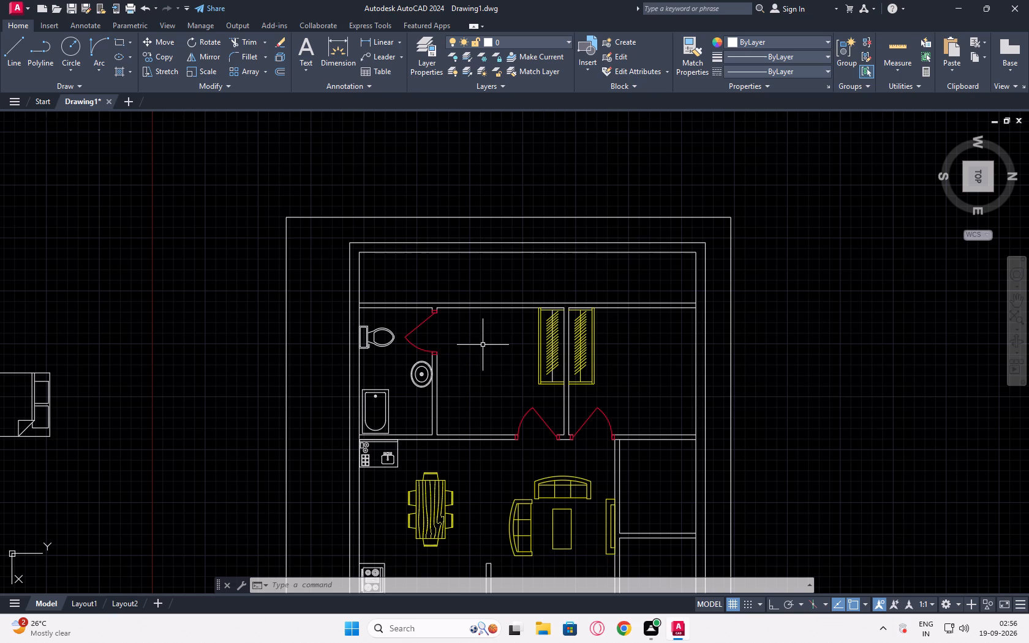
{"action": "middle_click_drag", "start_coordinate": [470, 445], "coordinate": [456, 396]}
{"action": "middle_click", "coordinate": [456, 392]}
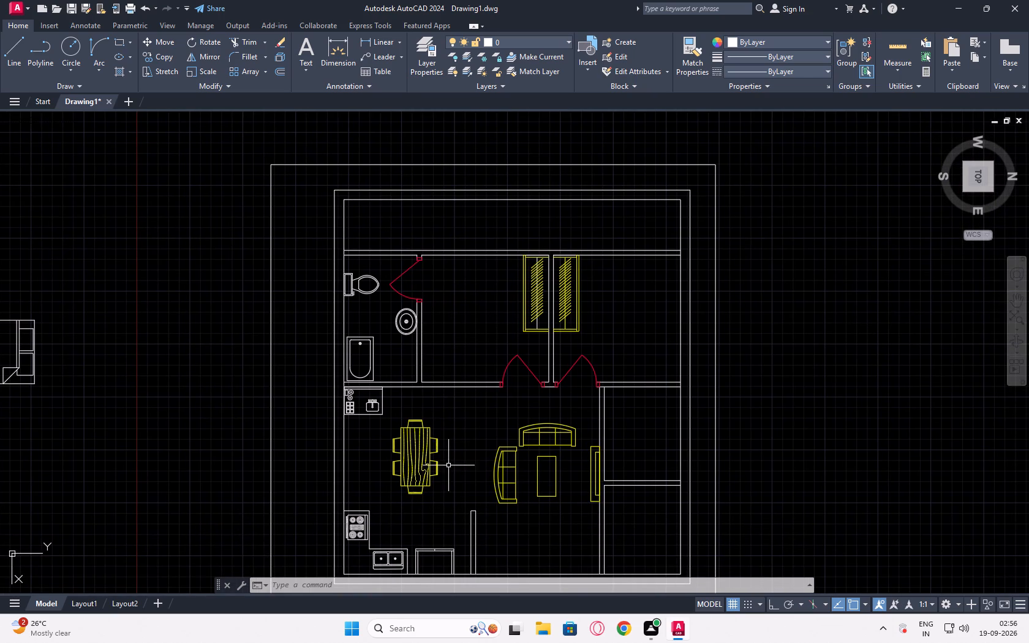
Rotate the bed outside the plan 90 degrees about its headboard-end corner, with Ortho on.
{"action": "scroll", "coordinate": [448, 465], "scroll_direction": "up", "scroll_amount": 1}
{"action": "scroll", "coordinate": [448, 465], "scroll_direction": "down", "scroll_amount": 1}
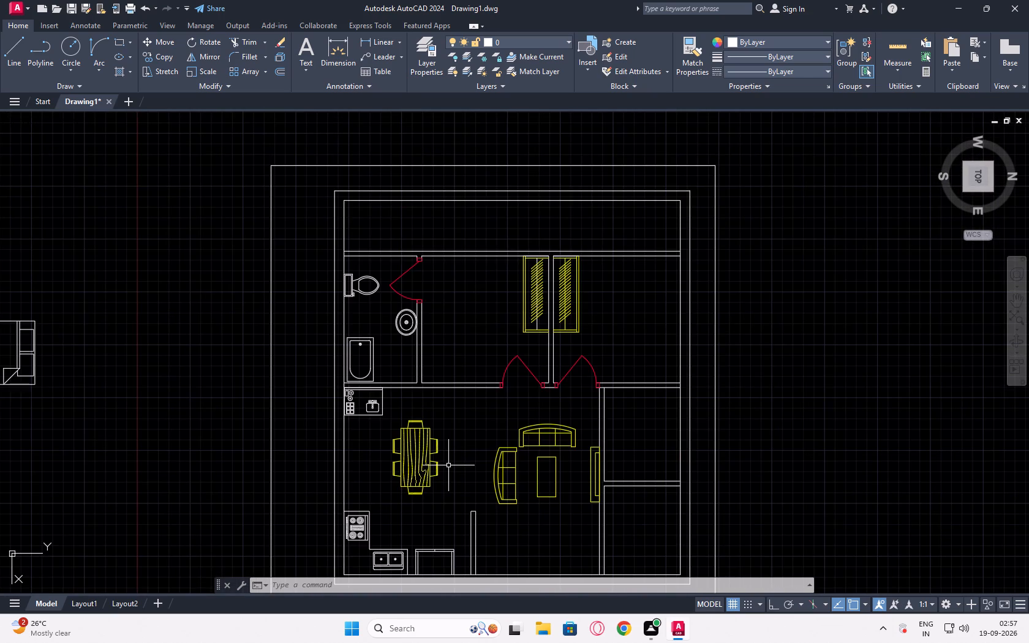
{"action": "middle_click_drag", "start_coordinate": [346, 404], "coordinate": [442, 374]}
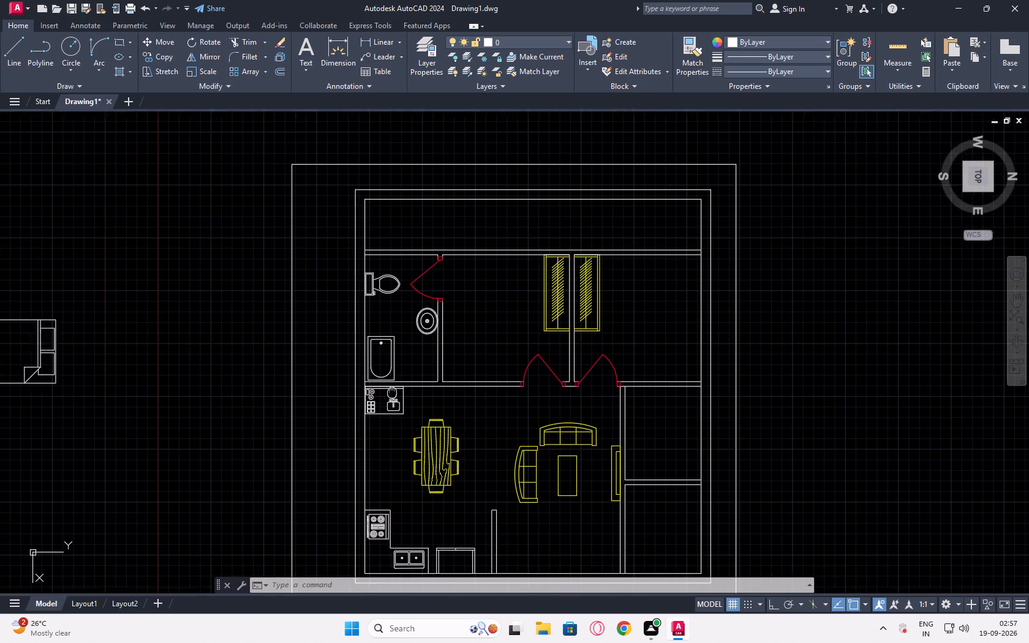
{"action": "middle_click_drag", "start_coordinate": [442, 374], "coordinate": [711, 276]}
{"action": "left_click_drag", "start_coordinate": [442, 192], "coordinate": [433, 190]}
{"action": "left_click", "coordinate": [266, 321]}
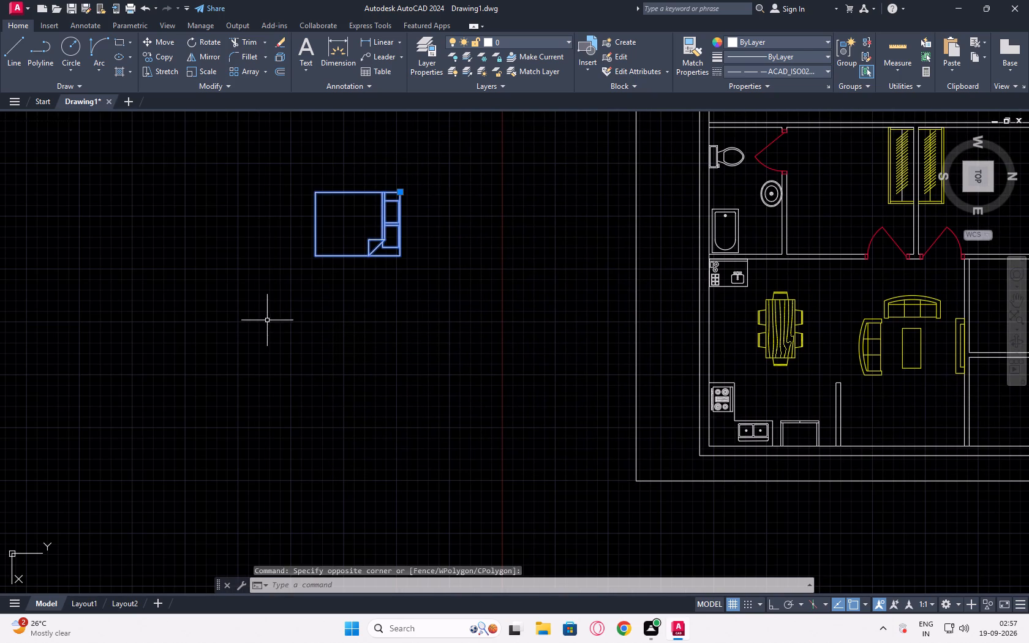
{"action": "left_click", "coordinate": [197, 43]}
{"action": "key", "text": "F8"}
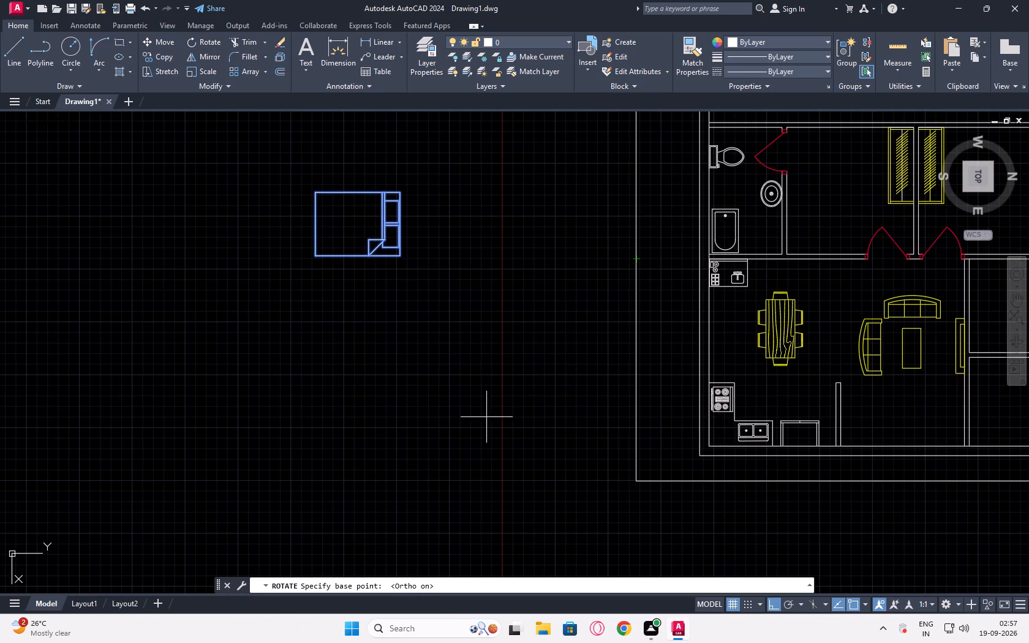
{"action": "left_click", "coordinate": [398, 255]}
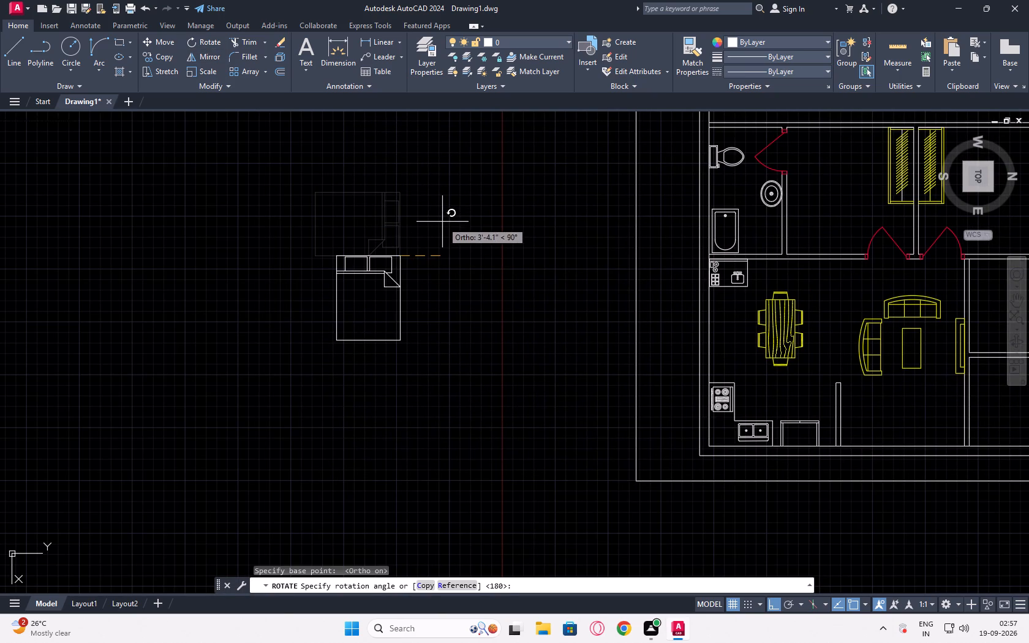
{"action": "left_click", "coordinate": [442, 222]}
Copy the rotated bed from its headboard midpoint into both bedrooms, headboards against the back wall beside the wardrobes, with Ortho off.
{"action": "left_click_drag", "start_coordinate": [442, 217], "coordinate": [390, 328]}
{"action": "left_click", "coordinate": [328, 386]}
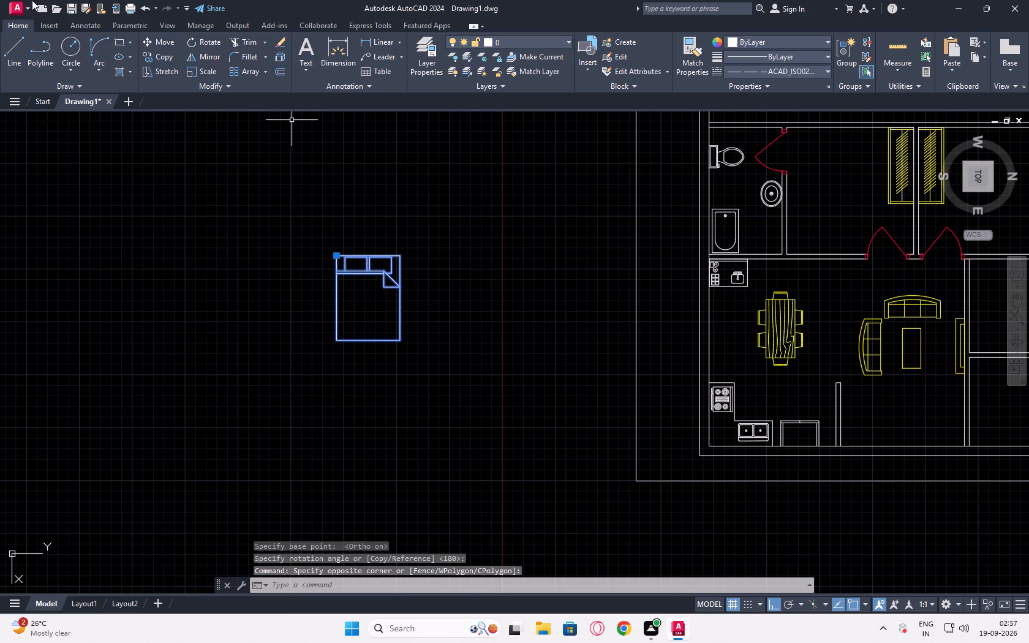
{"action": "left_click", "coordinate": [154, 53]}
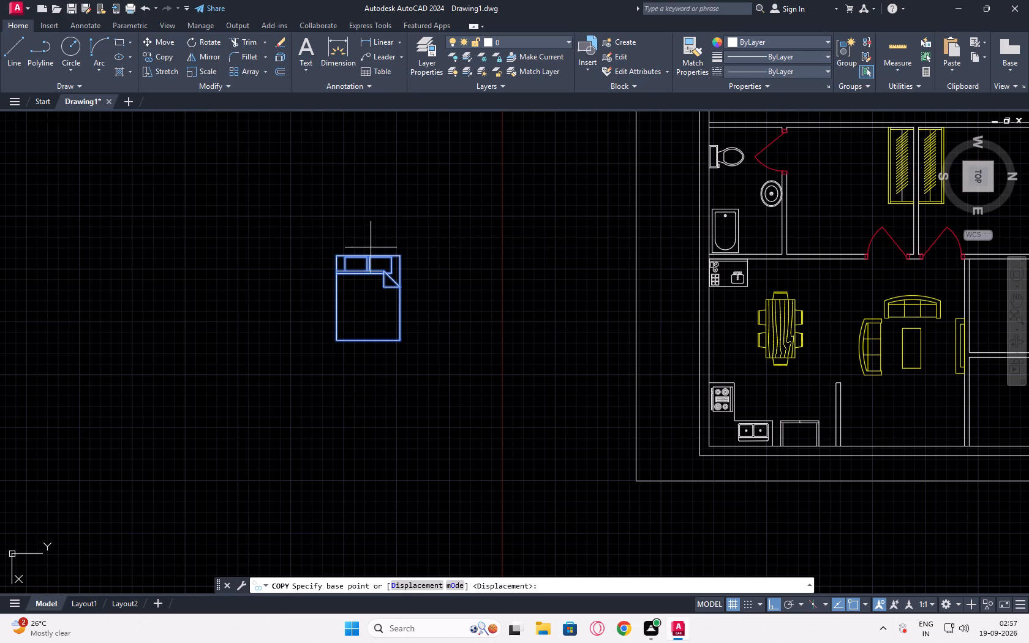
{"action": "scroll", "coordinate": [367, 247], "scroll_direction": "up", "scroll_amount": 3}
{"action": "left_click", "coordinate": [366, 277]}
{"action": "scroll", "coordinate": [995, 261], "scroll_direction": "down", "scroll_amount": 2}
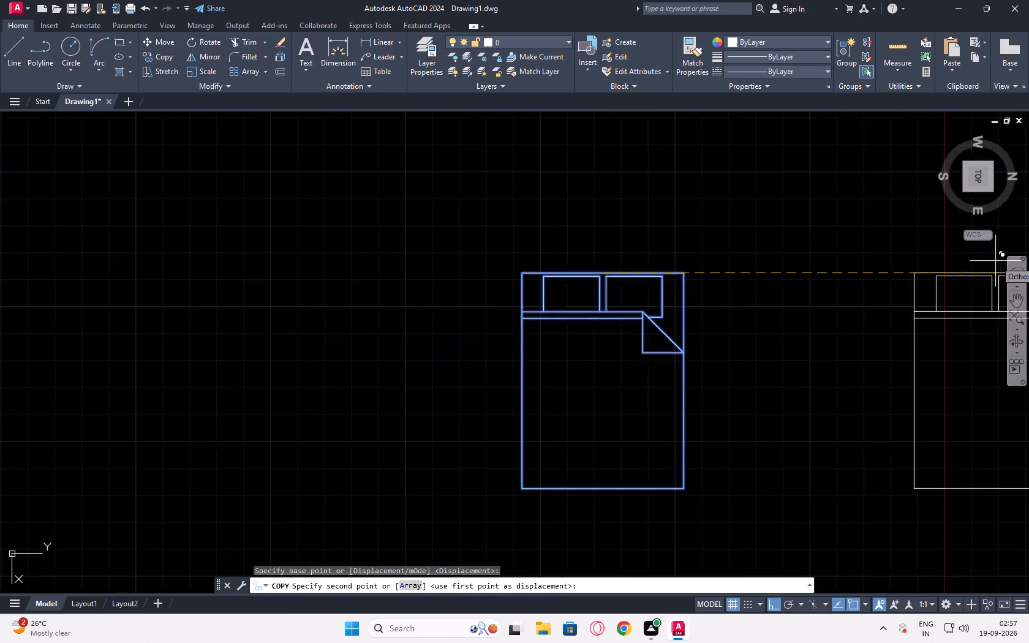
{"action": "scroll", "coordinate": [995, 261], "scroll_direction": "down", "scroll_amount": 2}
{"action": "middle_click_drag", "start_coordinate": [995, 261], "coordinate": [458, 356]}
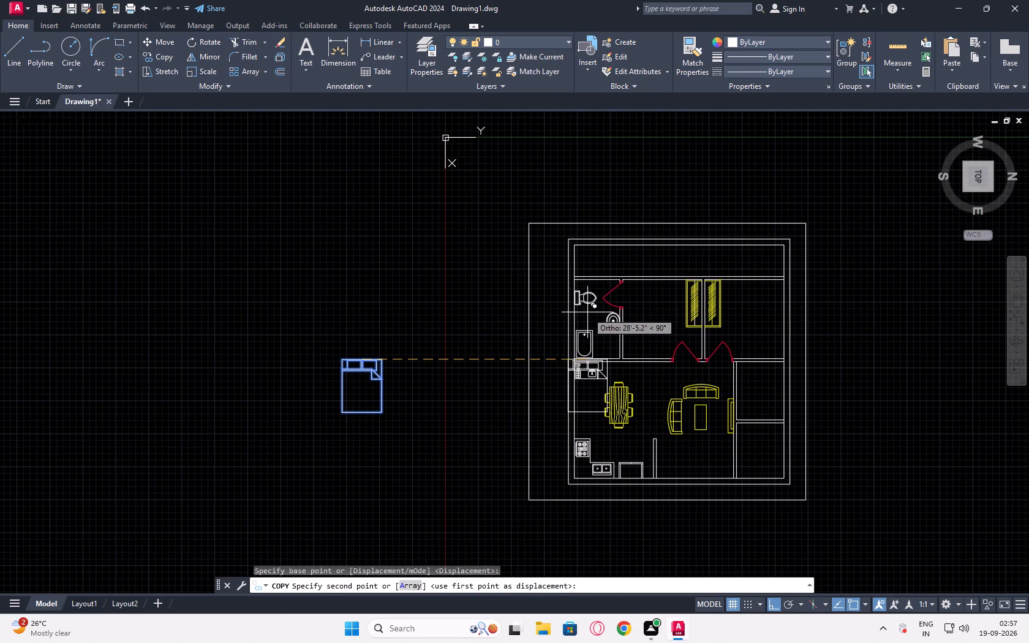
{"action": "key", "text": "F8"}
{"action": "scroll", "coordinate": [654, 263], "scroll_direction": "up", "scroll_amount": 2}
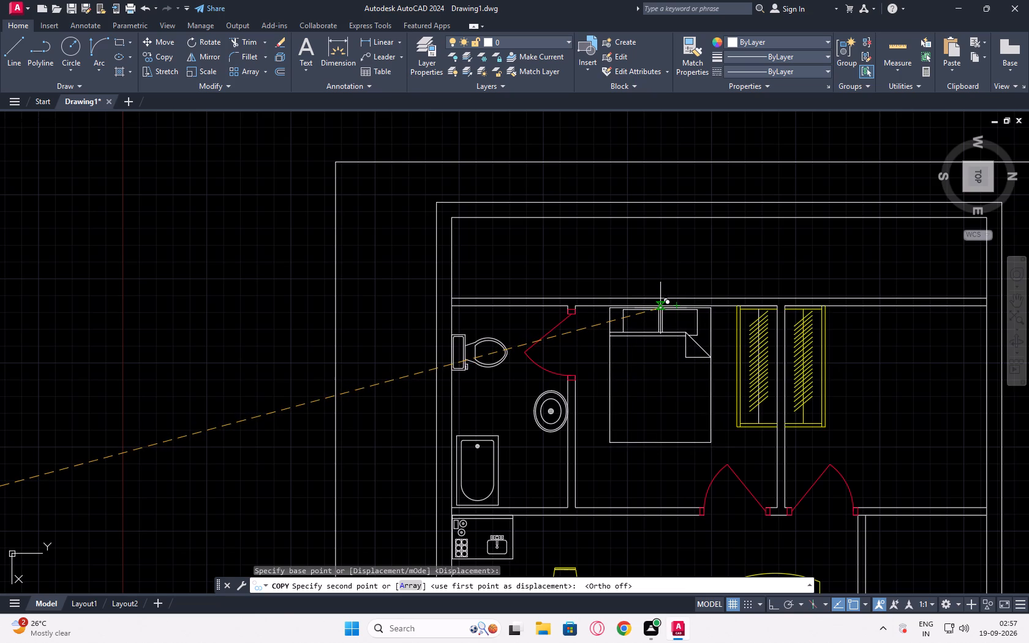
{"action": "left_click", "coordinate": [660, 308]}
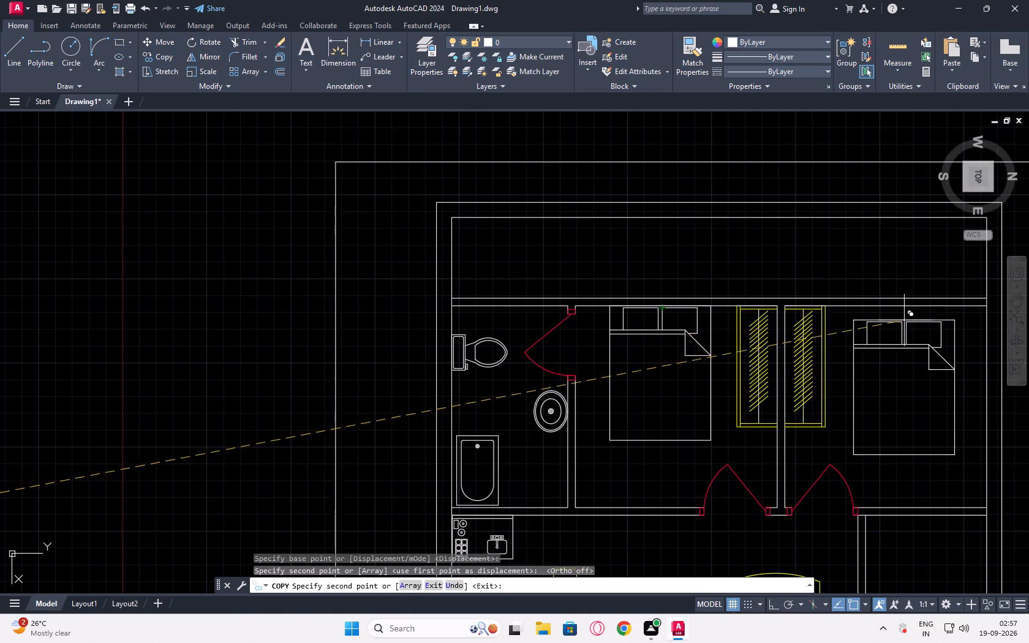
{"action": "middle_click_drag", "start_coordinate": [909, 323], "coordinate": [693, 340]}
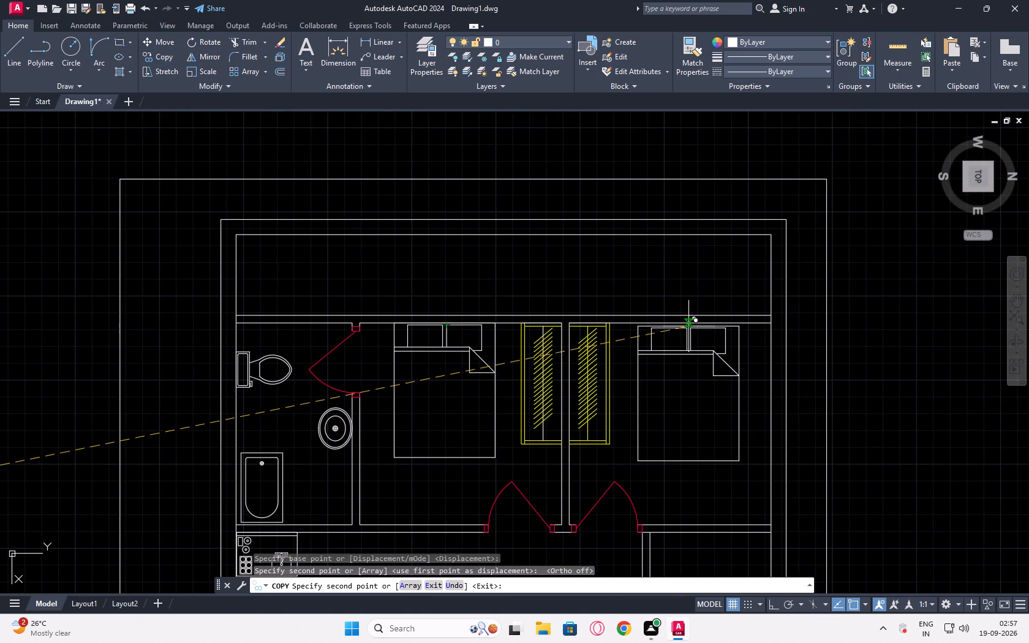
{"action": "left_click", "coordinate": [688, 323]}
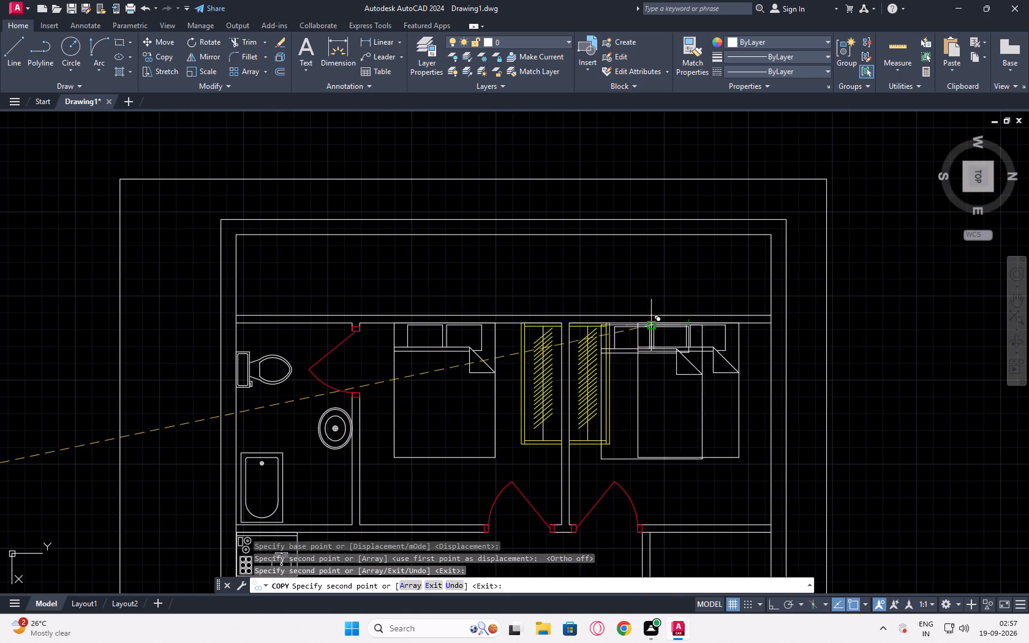
{"action": "key", "text": "Escape"}
Move the toilet out of the bathroom to the empty space outside the plan, beside the two small rooms.
{"action": "scroll", "coordinate": [510, 298], "scroll_direction": "down", "scroll_amount": 1}
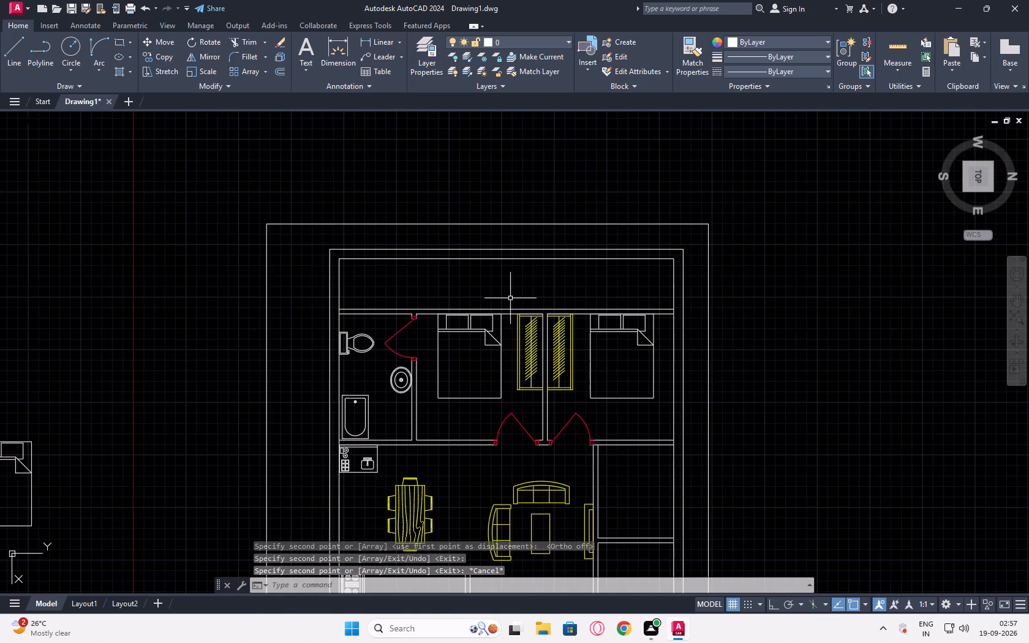
{"action": "scroll", "coordinate": [511, 299], "scroll_direction": "down", "scroll_amount": 2}
{"action": "scroll", "coordinate": [523, 334], "scroll_direction": "up", "scroll_amount": 3}
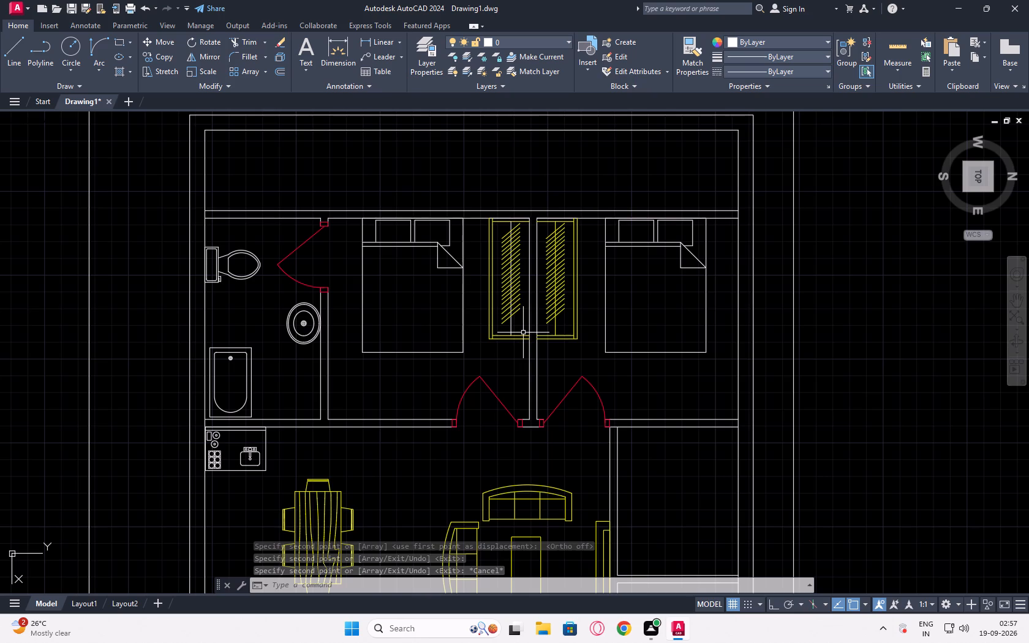
{"action": "scroll", "coordinate": [533, 400], "scroll_direction": "down", "scroll_amount": 1}
{"action": "middle_click_drag", "start_coordinate": [590, 490], "coordinate": [584, 380]}
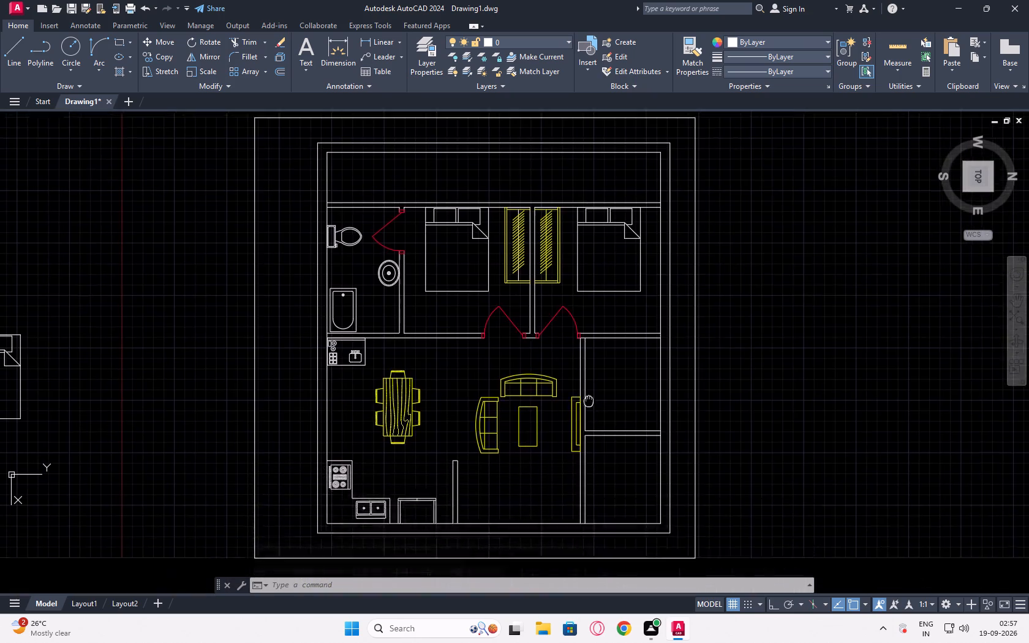
{"action": "middle_click_drag", "start_coordinate": [584, 380], "coordinate": [578, 342]}
{"action": "middle_click_drag", "start_coordinate": [472, 403], "coordinate": [682, 470]}
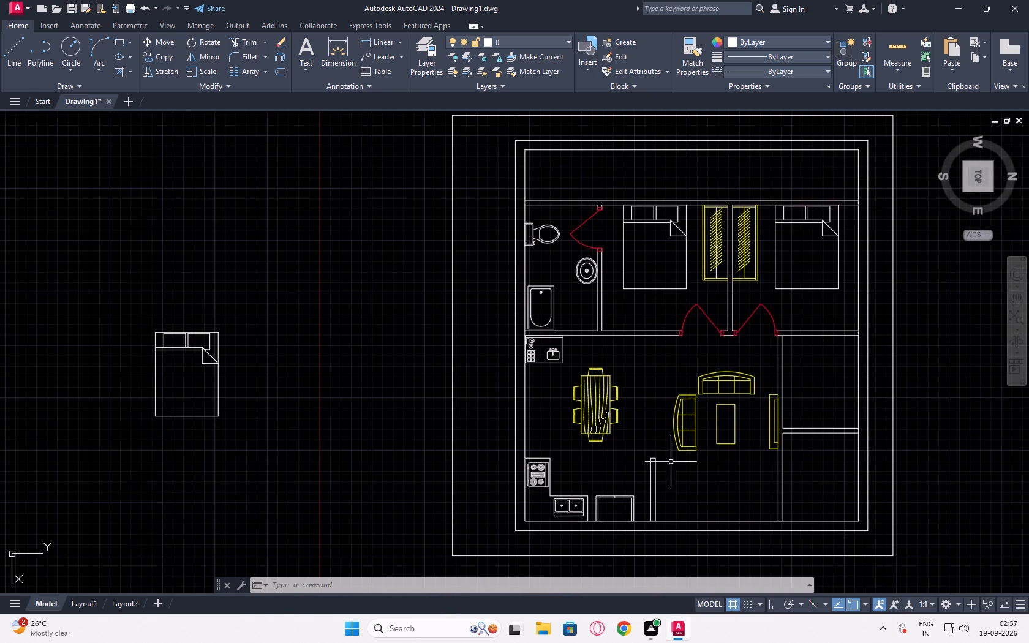
{"action": "left_click", "coordinate": [546, 211]}
{"action": "left_click", "coordinate": [530, 241]}
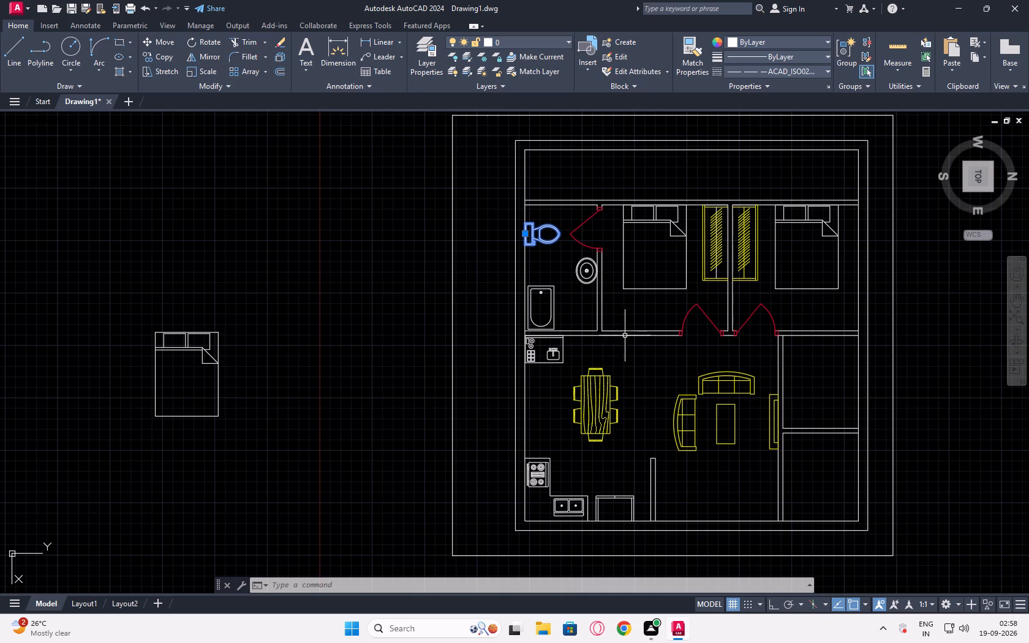
{"action": "left_click", "coordinate": [145, 44]}
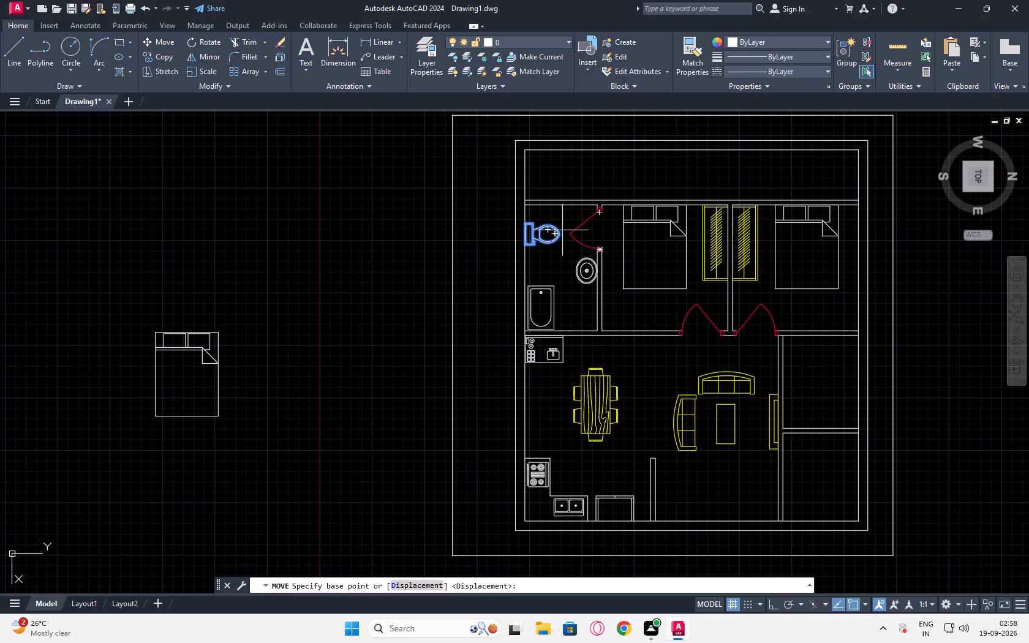
{"action": "left_click", "coordinate": [538, 232]}
{"action": "middle_click_drag", "start_coordinate": [819, 495], "coordinate": [744, 476]}
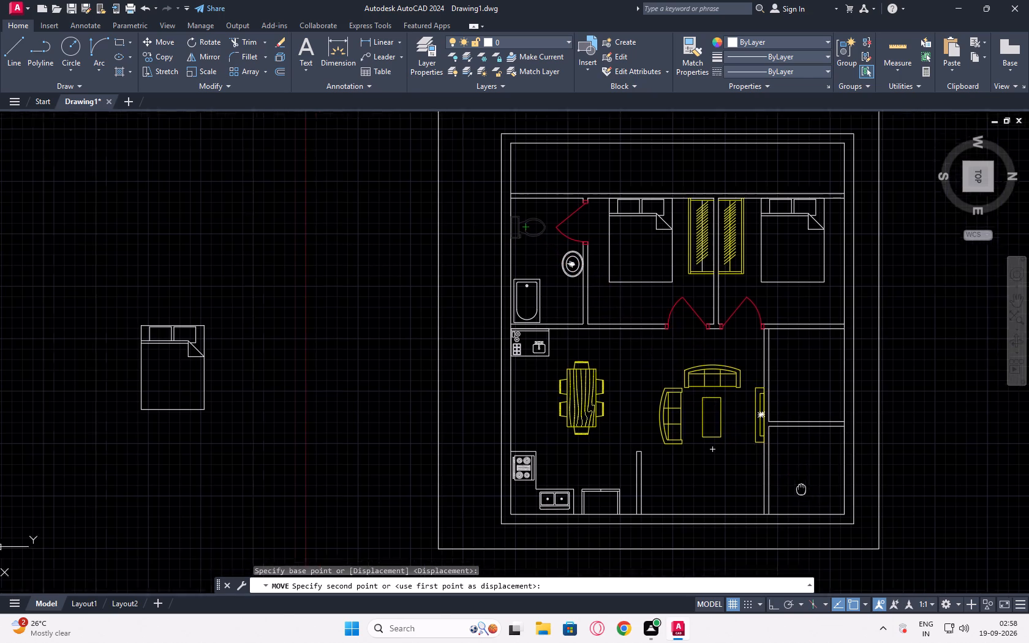
{"action": "middle_click_drag", "start_coordinate": [744, 476], "coordinate": [597, 424]}
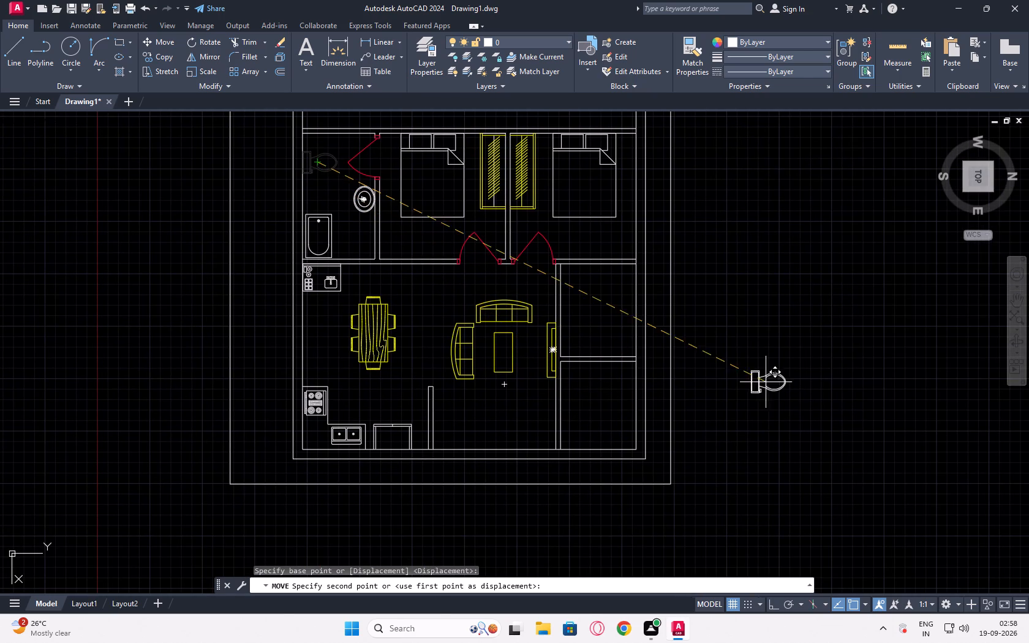
{"action": "left_click", "coordinate": [752, 380]}
{"action": "key", "text": "Escape"}
Rotate the toilet about 180 degrees around the midpoint of its tank's back edge.
{"action": "left_click_drag", "start_coordinate": [812, 355], "coordinate": [807, 364]}
{"action": "left_click", "coordinate": [708, 419]}
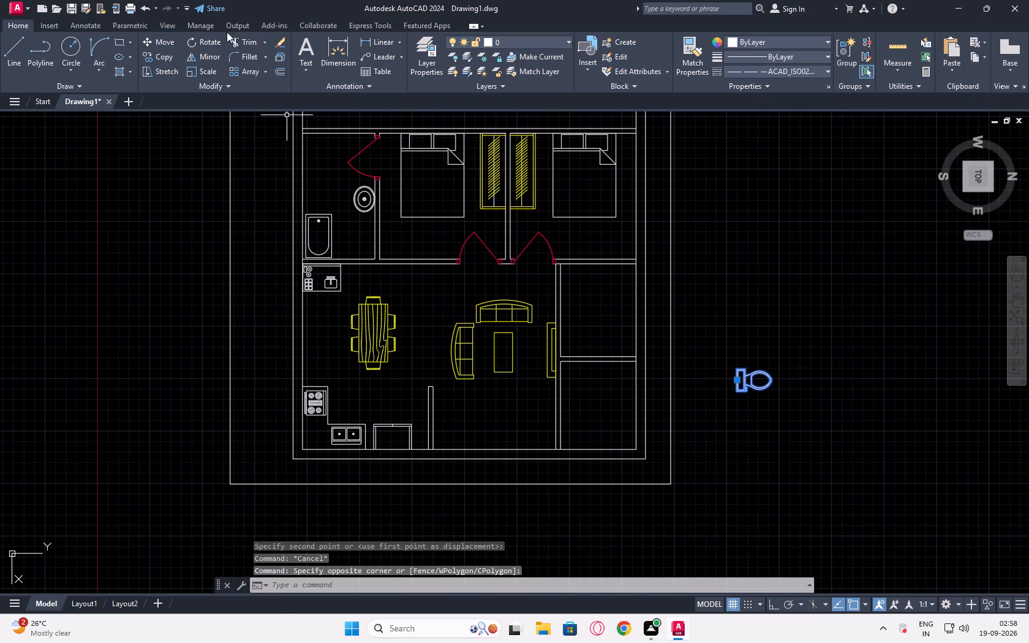
{"action": "left_click", "coordinate": [189, 42]}
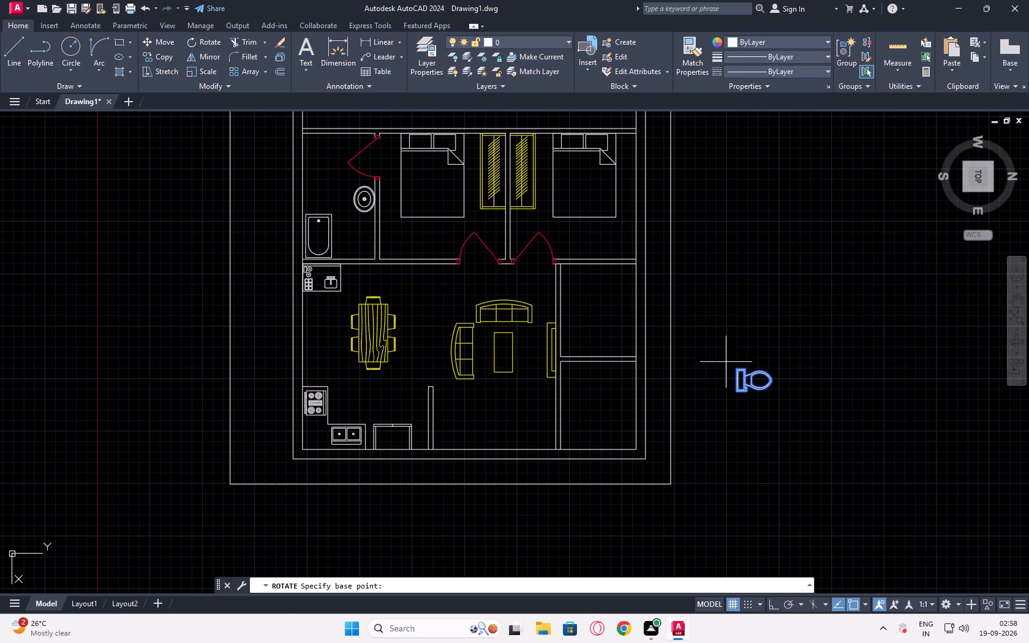
{"action": "left_click", "coordinate": [734, 380]}
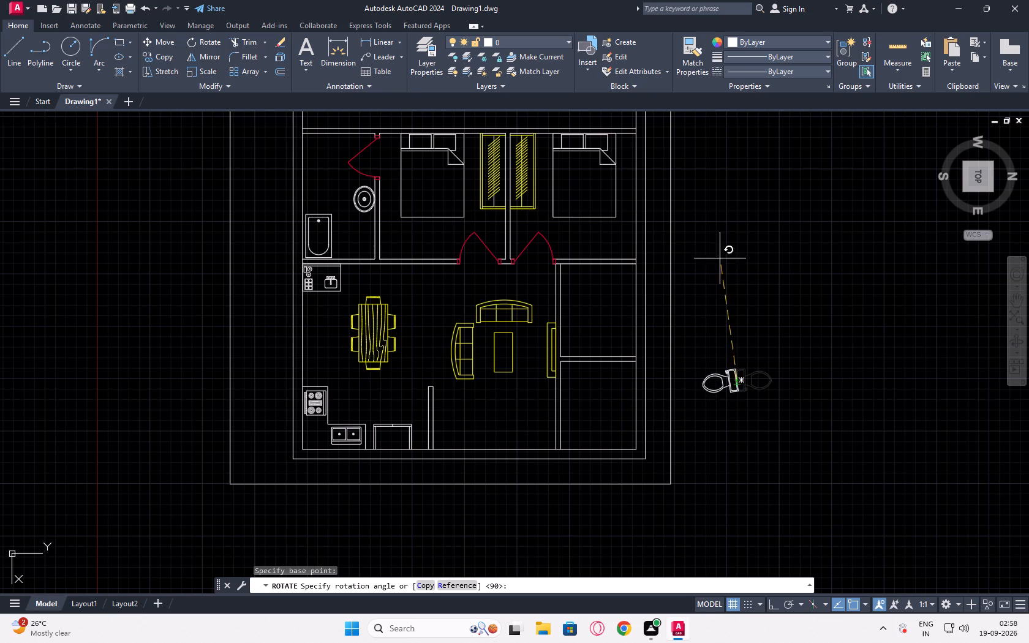
{"action": "left_click", "coordinate": [743, 203]}
Move the rotated toilet by its tank's back-edge midpoint into the small corner room beyond the living area, against the outer wall.
{"action": "left_click_drag", "start_coordinate": [762, 325], "coordinate": [733, 355]}
{"action": "left_click", "coordinate": [698, 423]}
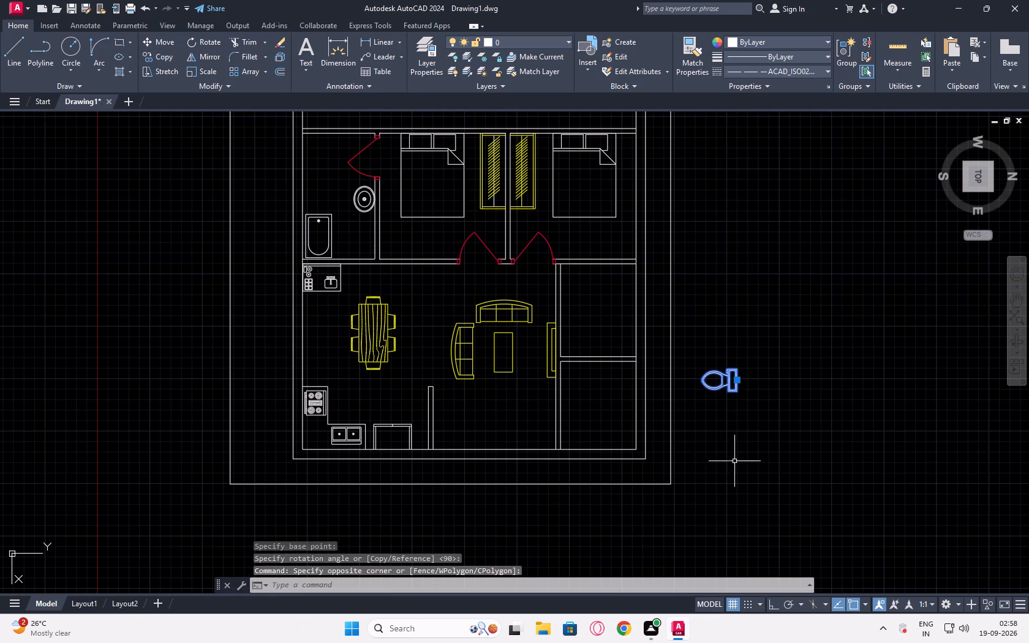
{"action": "left_click", "coordinate": [146, 40]}
{"action": "scroll", "coordinate": [724, 345], "scroll_direction": "up", "scroll_amount": 1}
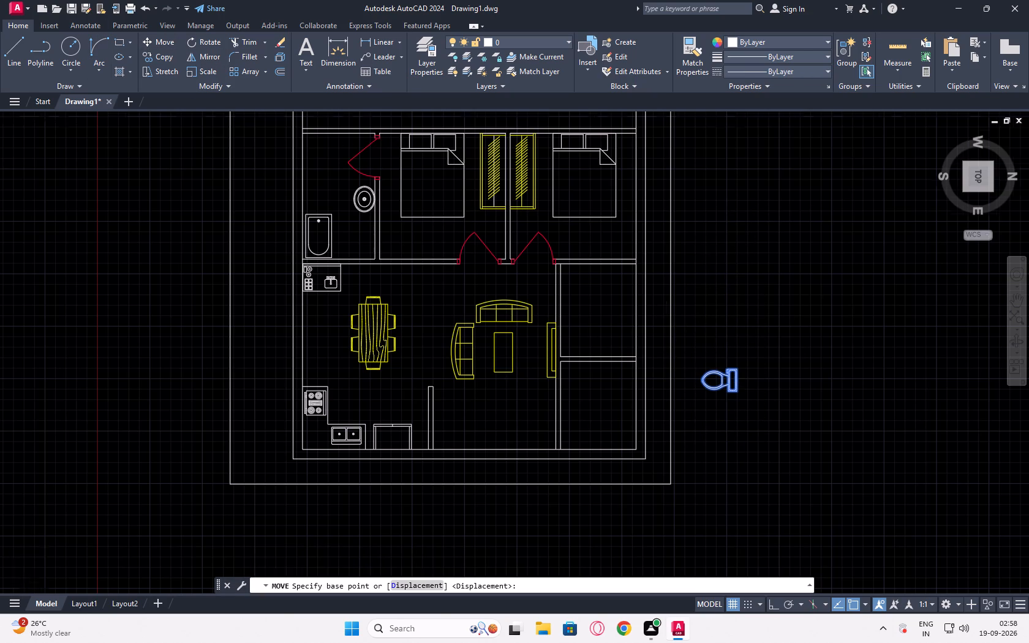
{"action": "scroll", "coordinate": [728, 346], "scroll_direction": "up", "scroll_amount": 2}
{"action": "middle_click_drag", "start_coordinate": [782, 486], "coordinate": [739, 334]}
{"action": "left_click", "coordinate": [712, 328]}
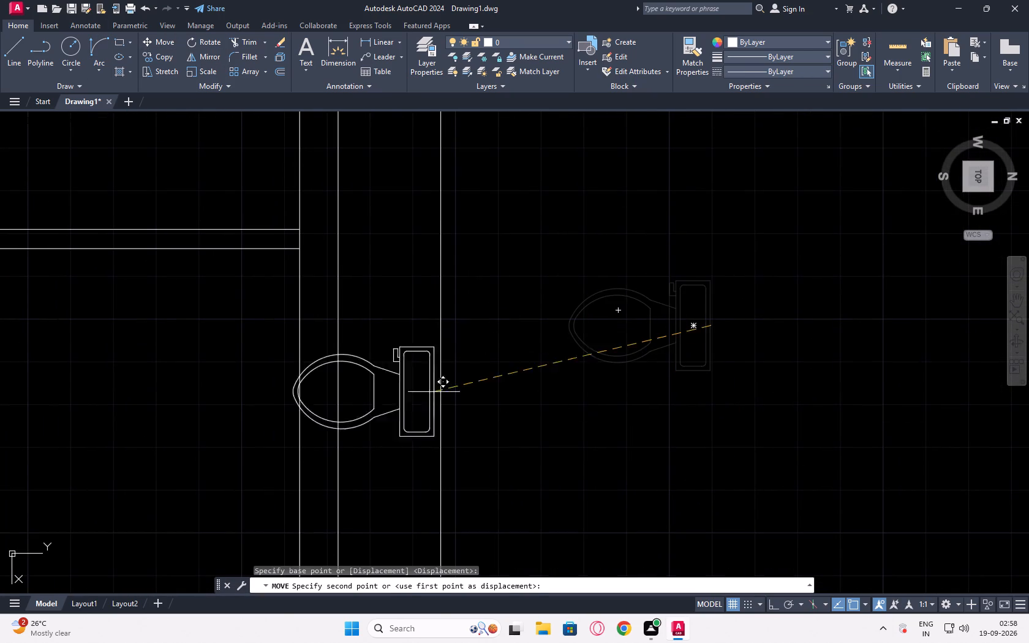
{"action": "middle_click_drag", "start_coordinate": [210, 410], "coordinate": [459, 241]}
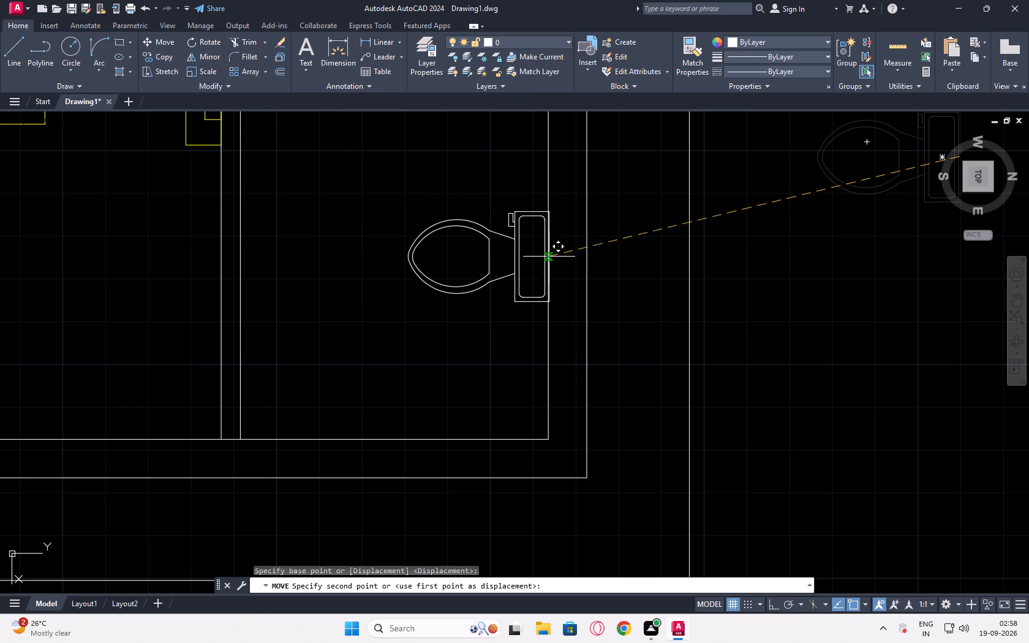
{"action": "left_click", "coordinate": [549, 260]}
Copy the bathroom's oval washbasin by its outer edge into the small corner room with the toilet, against the living-room-side wall.
{"action": "scroll", "coordinate": [342, 311], "scroll_direction": "down", "scroll_amount": 2}
{"action": "middle_click_drag", "start_coordinate": [344, 314], "coordinate": [350, 322]}
{"action": "middle_click_drag", "start_coordinate": [355, 338], "coordinate": [579, 475]}
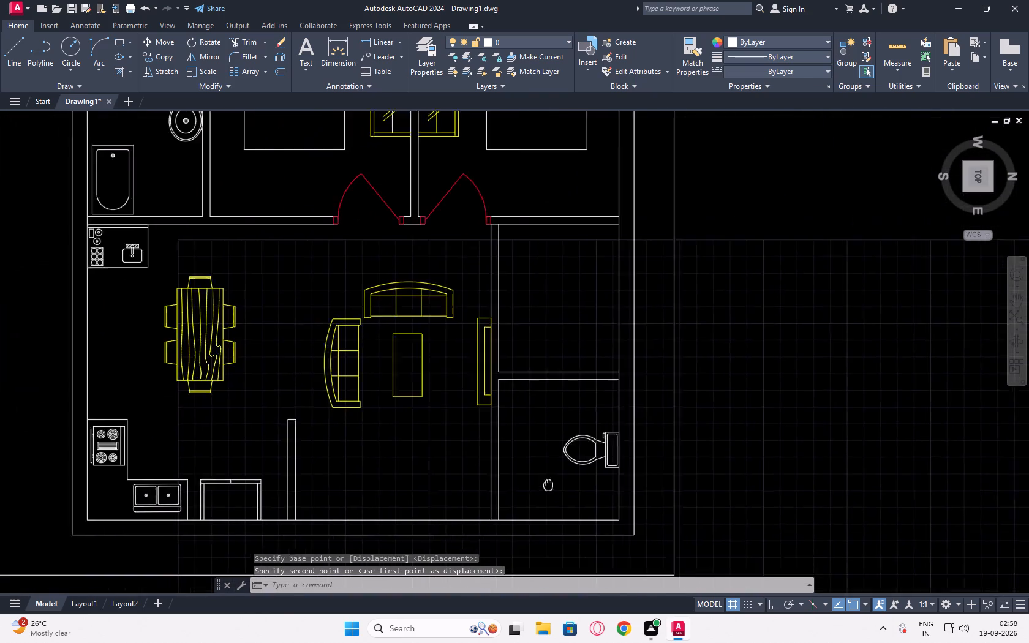
{"action": "middle_click_drag", "start_coordinate": [579, 475], "coordinate": [626, 454]}
{"action": "middle_click", "coordinate": [628, 453]}
{"action": "middle_click_drag", "start_coordinate": [227, 252], "coordinate": [250, 427]}
{"action": "left_click", "coordinate": [273, 238]}
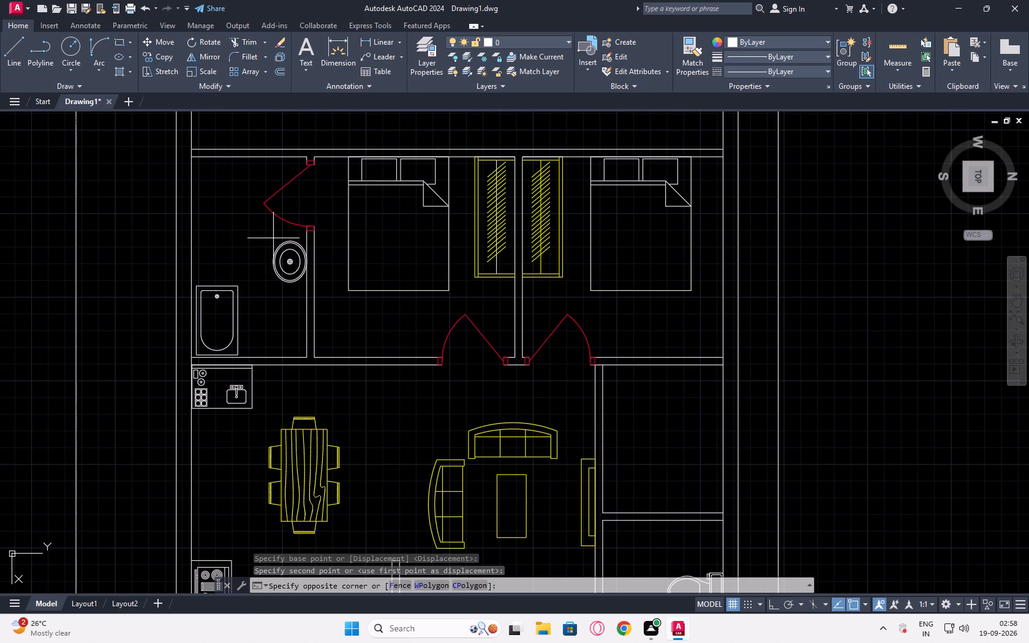
{"action": "left_click", "coordinate": [294, 295]}
{"action": "left_click", "coordinate": [292, 298]}
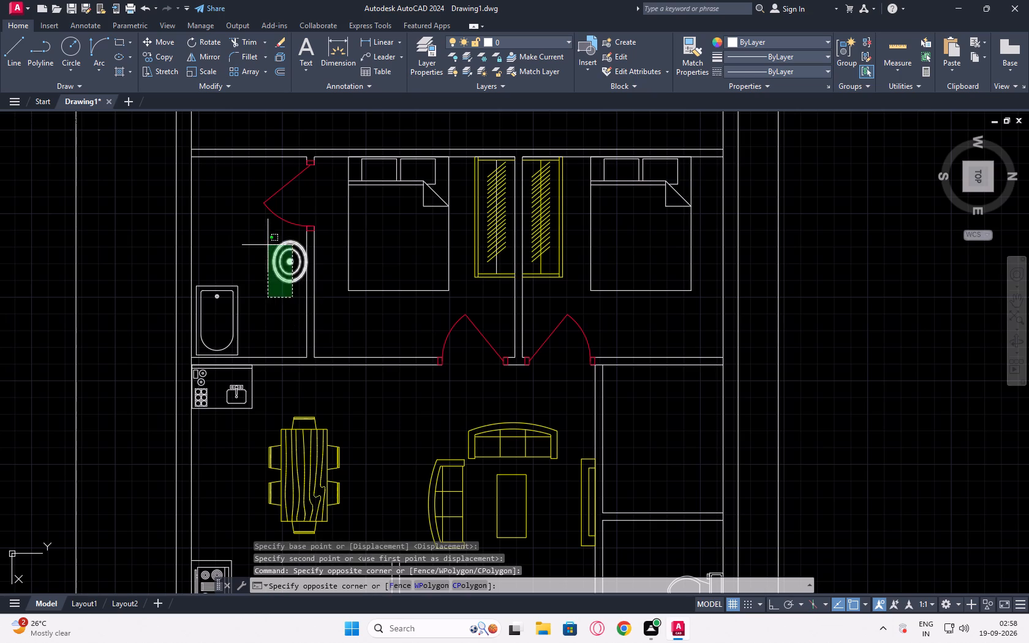
{"action": "left_click", "coordinate": [268, 245]}
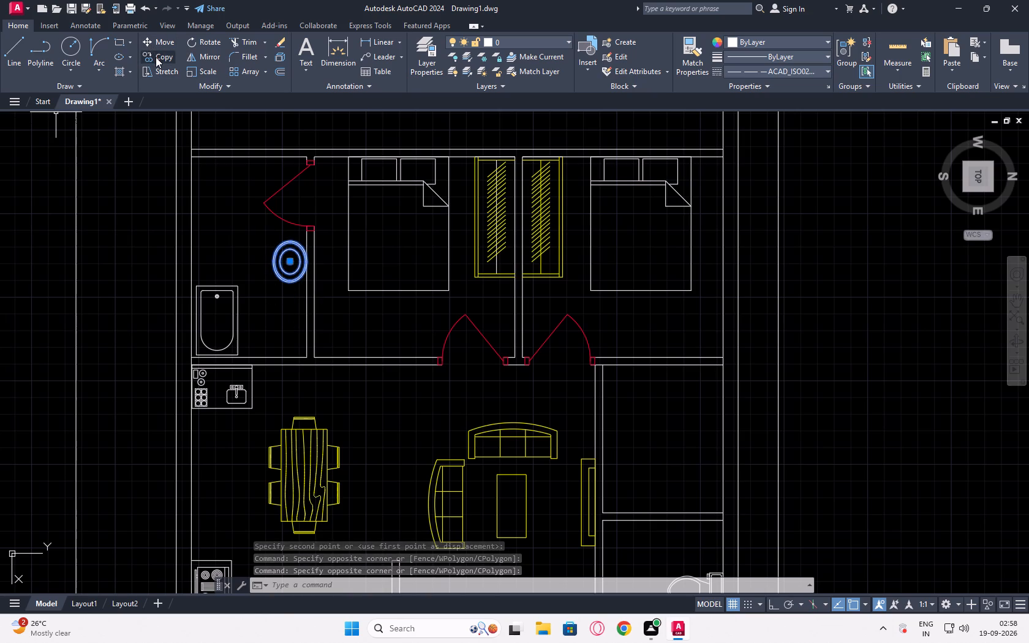
{"action": "left_click", "coordinate": [156, 57]}
{"action": "scroll", "coordinate": [257, 254], "scroll_direction": "up", "scroll_amount": 3}
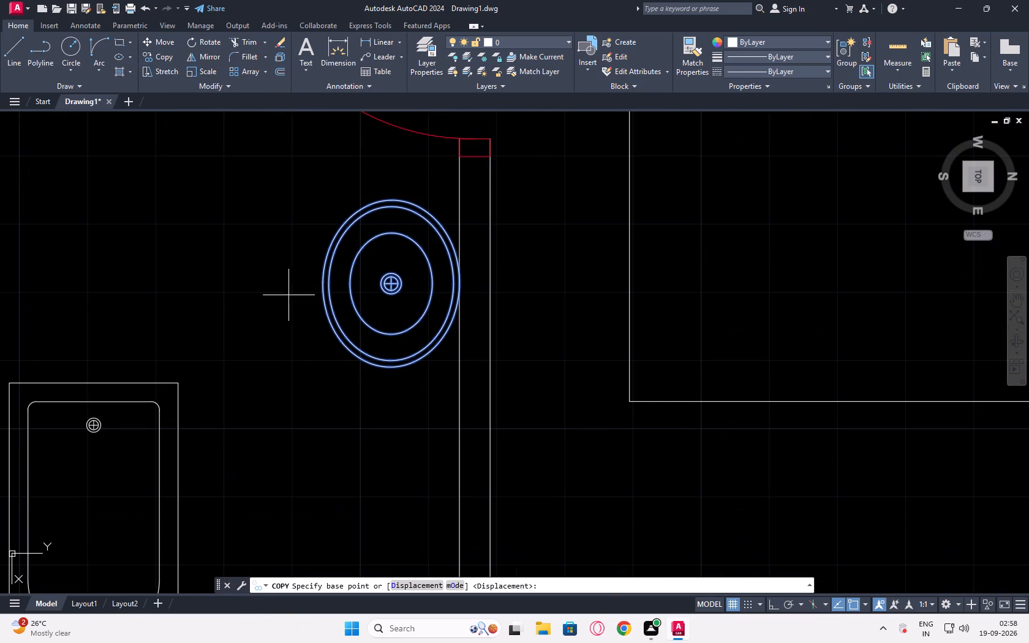
{"action": "left_click", "coordinate": [319, 279]}
{"action": "scroll", "coordinate": [943, 400], "scroll_direction": "down", "scroll_amount": 4}
{"action": "middle_click_drag", "start_coordinate": [887, 392], "coordinate": [859, 390]}
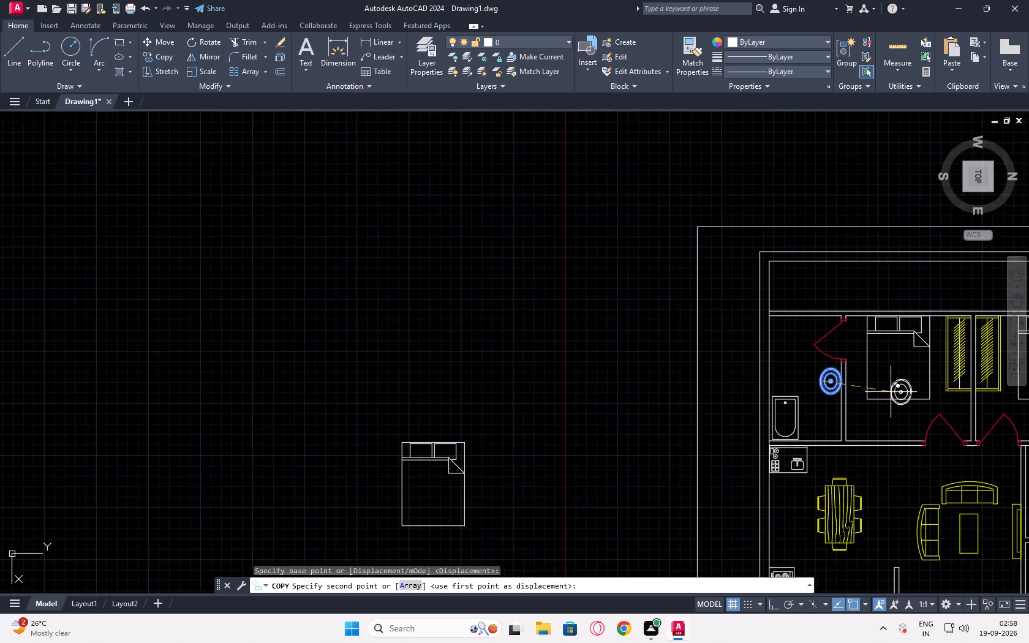
{"action": "middle_click_drag", "start_coordinate": [859, 390], "coordinate": [239, 181]}
{"action": "scroll", "coordinate": [434, 369], "scroll_direction": "up", "scroll_amount": 4}
{"action": "middle_click_drag", "start_coordinate": [183, 301], "coordinate": [355, 276]}
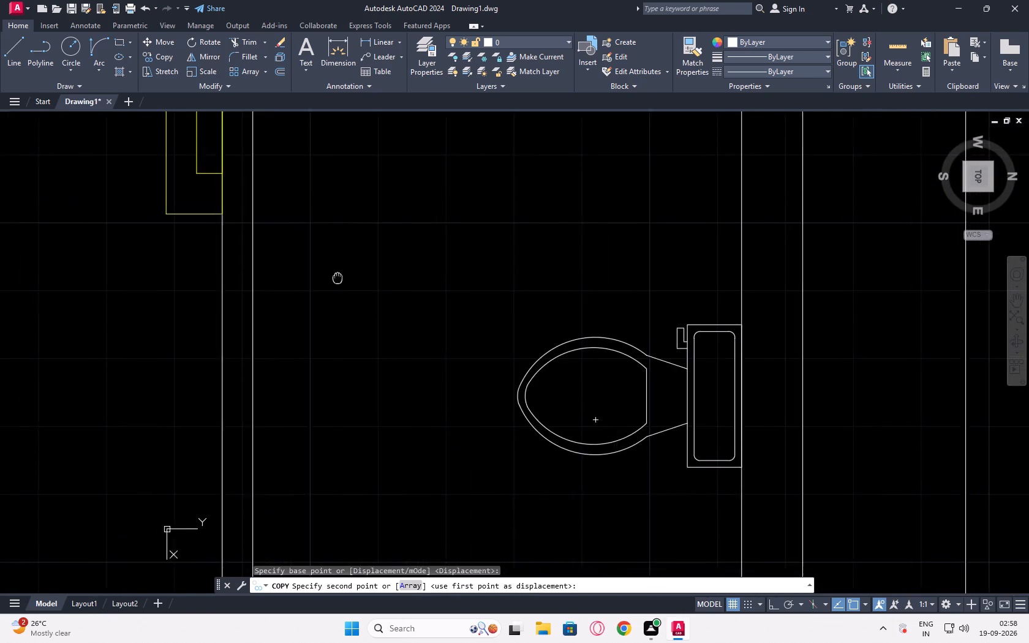
{"action": "middle_click_drag", "start_coordinate": [355, 276], "coordinate": [359, 276]}
{"action": "left_click", "coordinate": [273, 228]}
{"action": "key", "text": "Escape"}
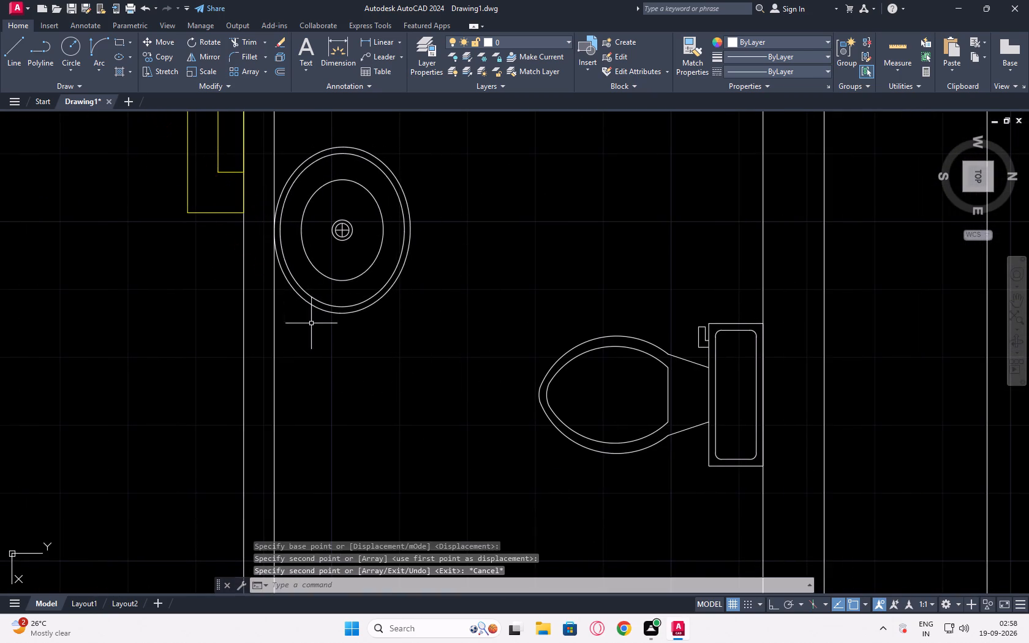
Copy the toilet from the small corner room to the empty space outside the plan, beside the bathroom with the bathtub.
{"action": "scroll", "coordinate": [121, 345], "scroll_direction": "down", "scroll_amount": 3}
{"action": "middle_click_drag", "start_coordinate": [121, 347], "coordinate": [426, 487]}
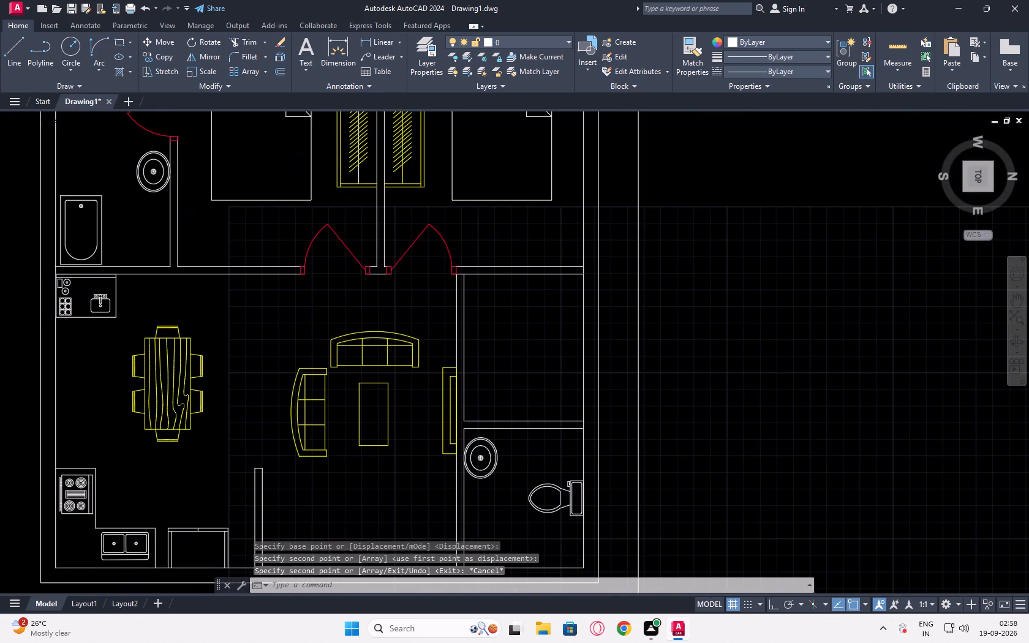
{"action": "left_click_drag", "start_coordinate": [569, 468], "coordinate": [560, 484]}
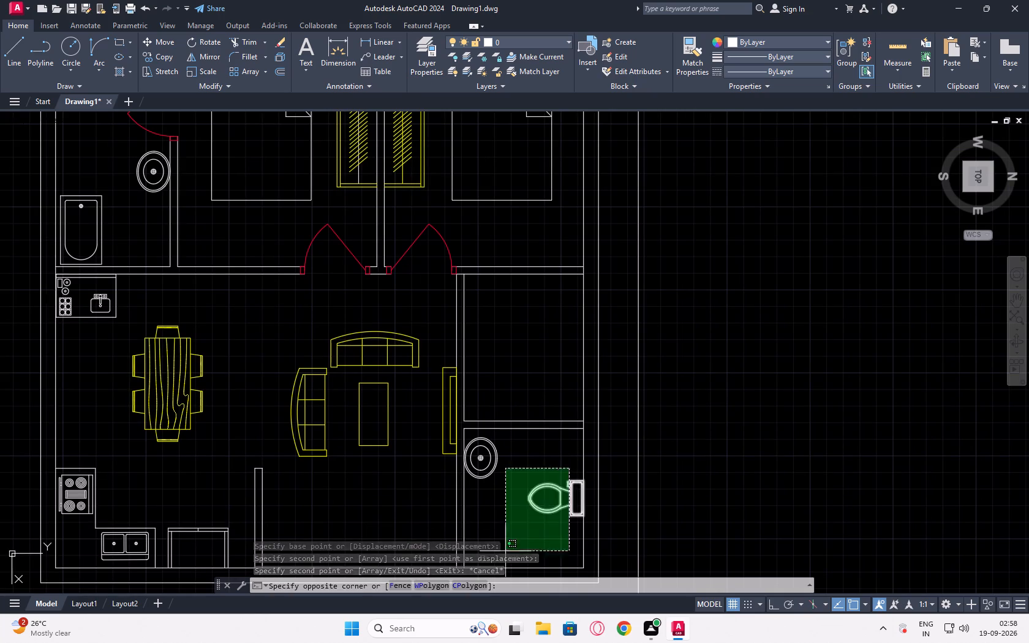
{"action": "left_click", "coordinate": [491, 565]}
{"action": "key", "text": "Escape"}
{"action": "left_click_drag", "start_coordinate": [559, 473], "coordinate": [558, 486]}
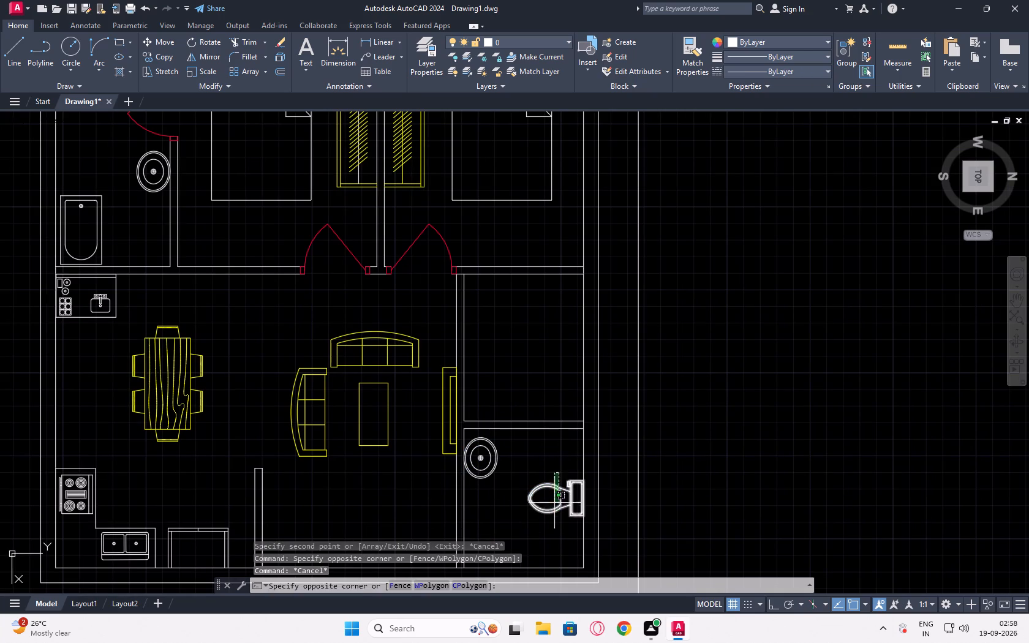
{"action": "left_click", "coordinate": [551, 517]}
{"action": "left_click", "coordinate": [150, 61]}
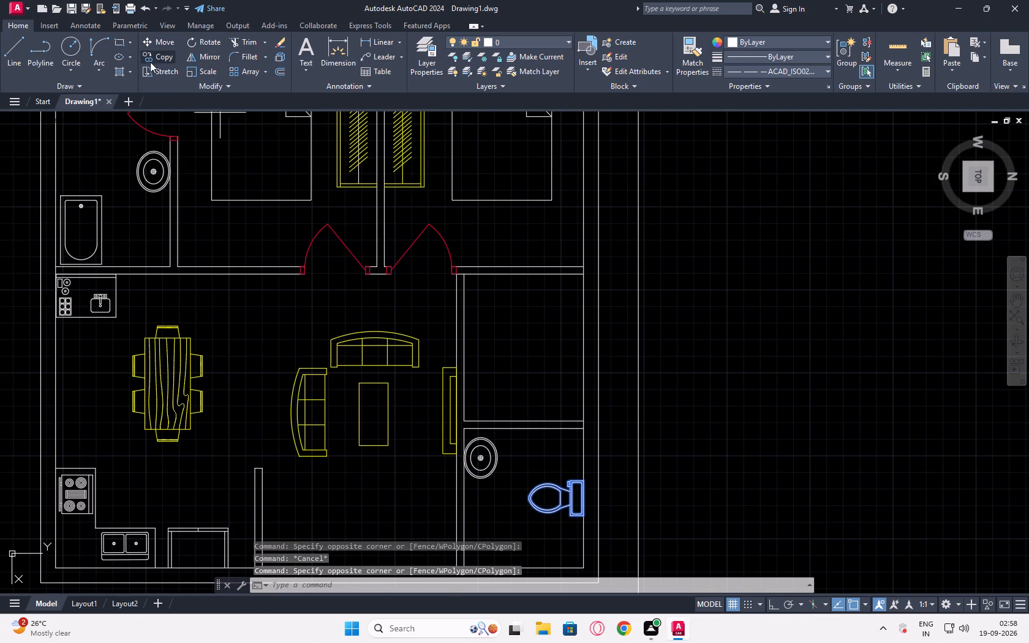
{"action": "left_click", "coordinate": [579, 493]}
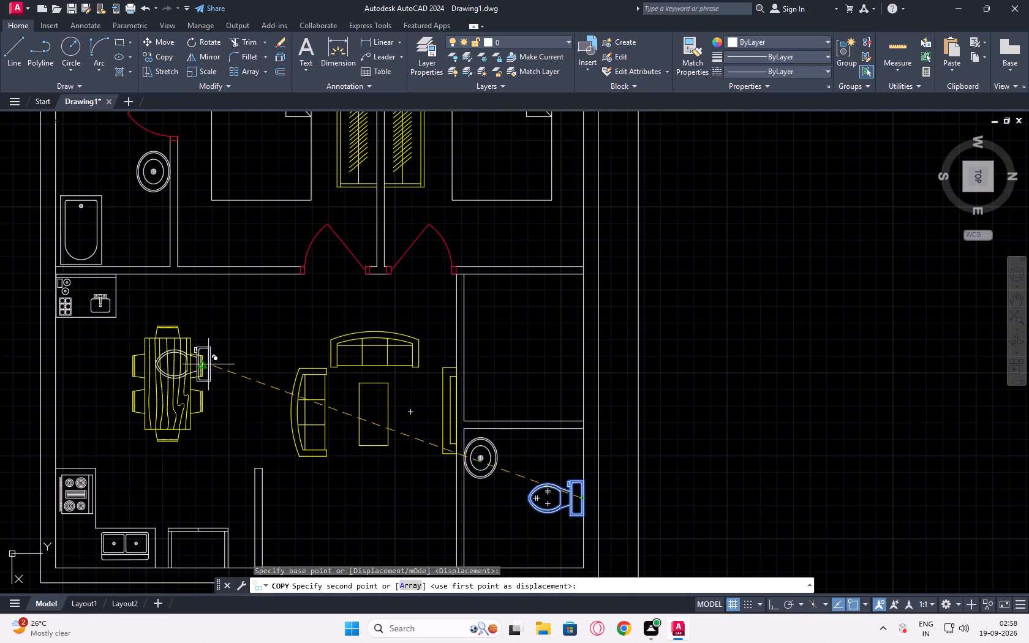
{"action": "middle_click_drag", "start_coordinate": [221, 370], "coordinate": [755, 470]}
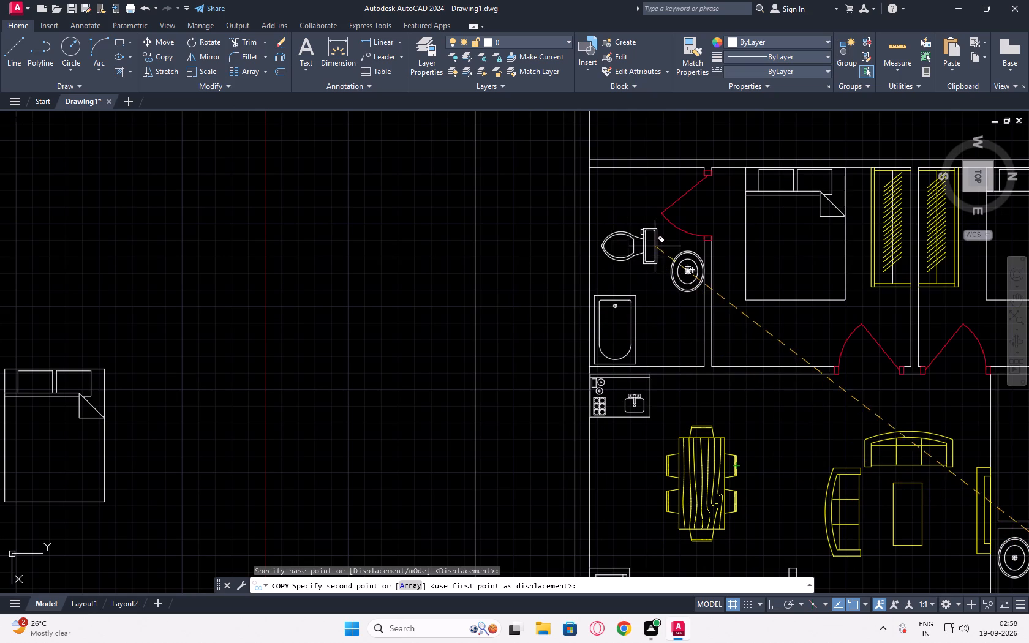
{"action": "left_click", "coordinate": [400, 233]}
{"action": "key", "text": "Escape"}
Rotate the copied toilet about 180 degrees around the back corner of its tank.
{"action": "left_click_drag", "start_coordinate": [429, 201], "coordinate": [398, 230]}
{"action": "left_click", "coordinate": [275, 290]}
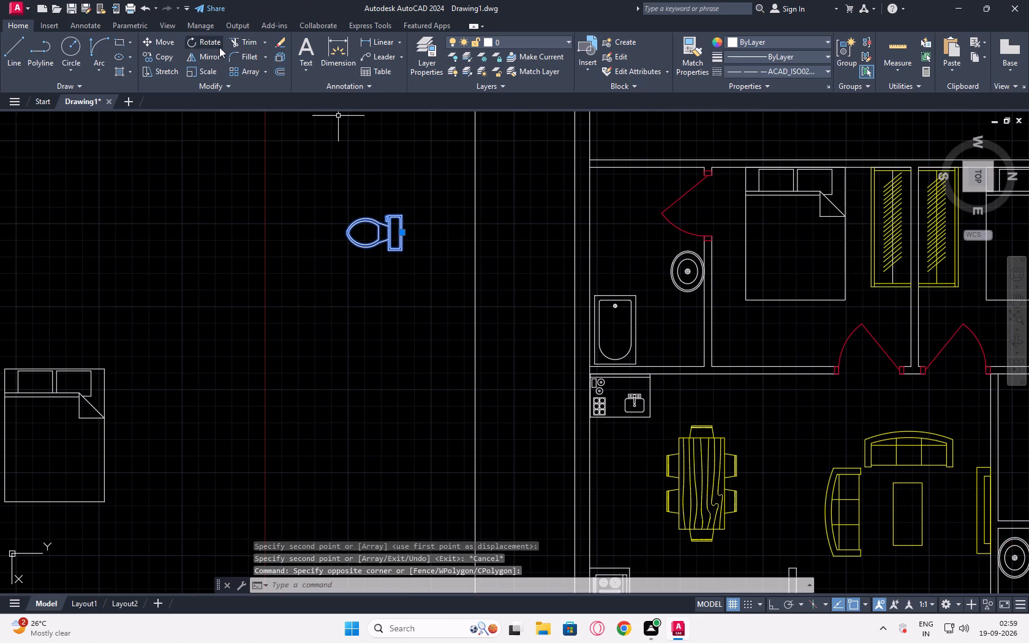
{"action": "left_click", "coordinate": [203, 36]}
{"action": "left_click", "coordinate": [402, 250]}
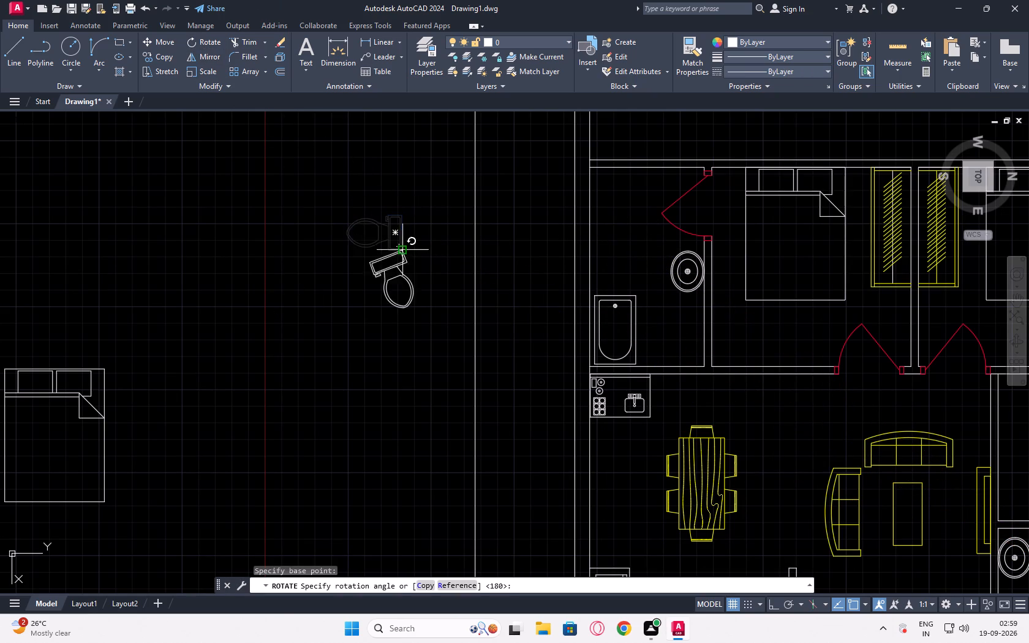
{"action": "left_click", "coordinate": [396, 162]}
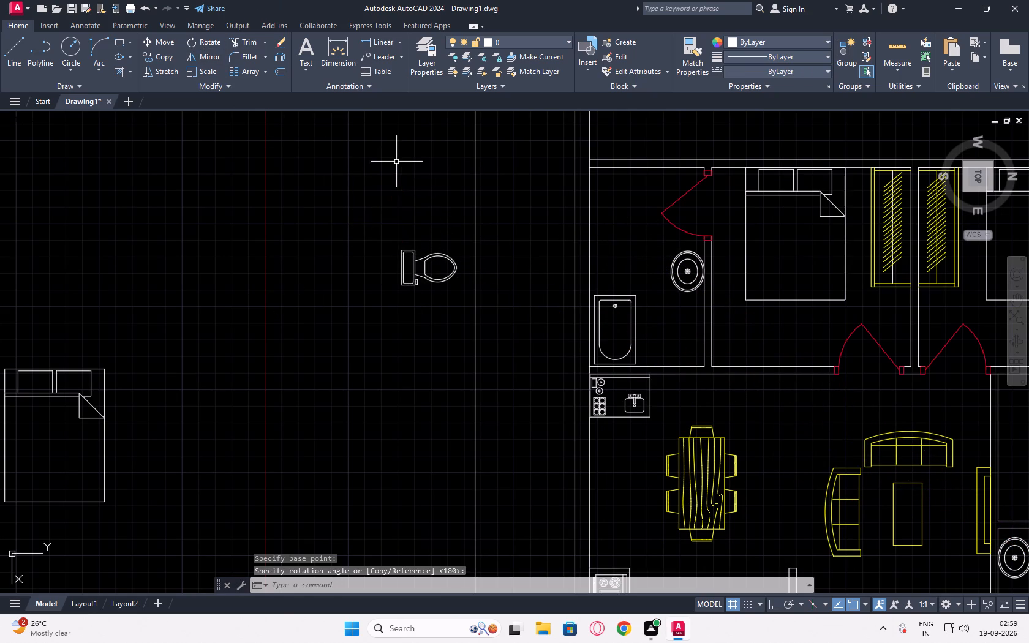
Move the rotated toilet by its tank's back-edge midpoint into the bathtub bathroom, against the outer wall opposite the door.
{"action": "left_click_drag", "start_coordinate": [448, 230], "coordinate": [442, 241]}
{"action": "left_click", "coordinate": [397, 296]}
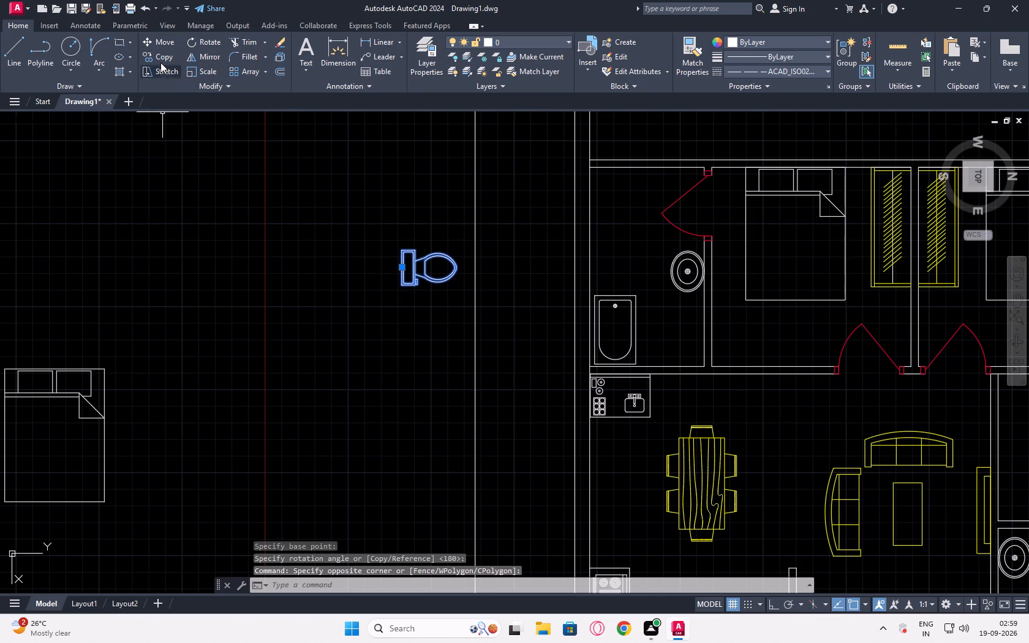
{"action": "left_click", "coordinate": [157, 40]}
{"action": "scroll", "coordinate": [394, 263], "scroll_direction": "up", "scroll_amount": 2}
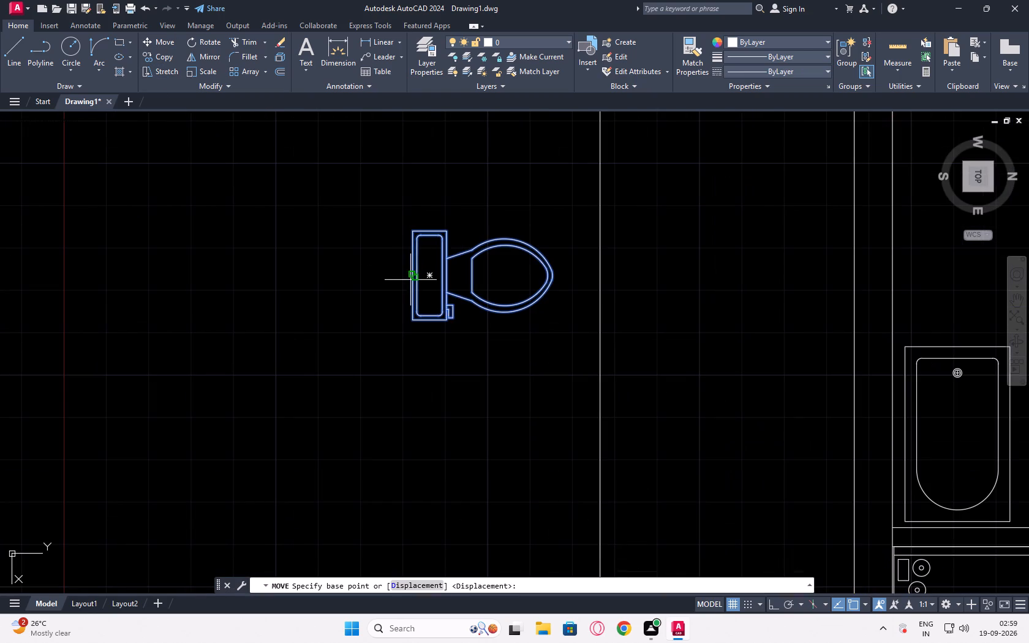
{"action": "left_click", "coordinate": [410, 275]}
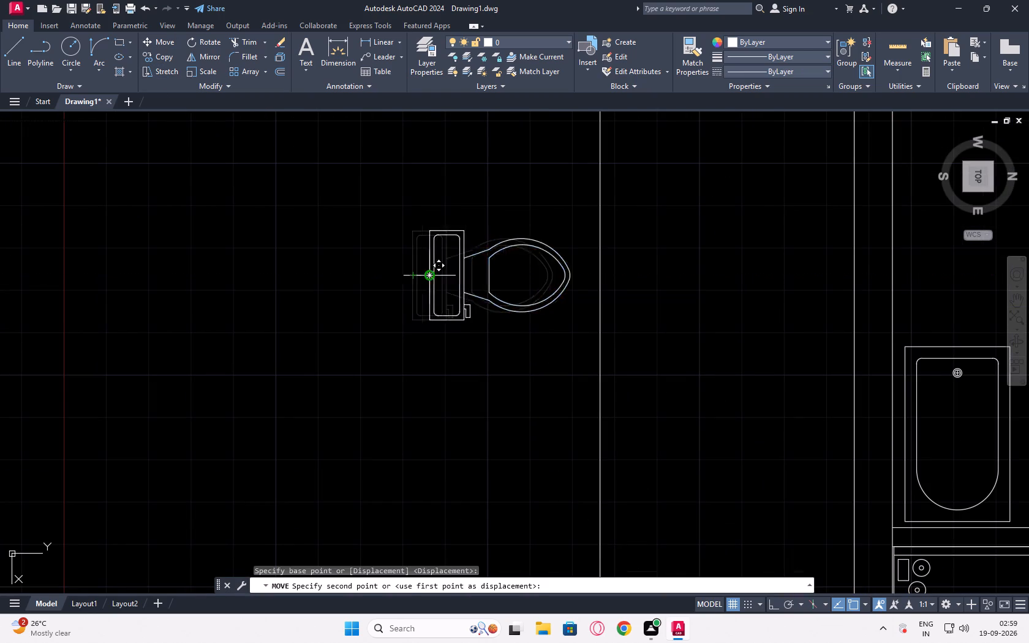
{"action": "middle_click_drag", "start_coordinate": [692, 276], "coordinate": [198, 370]}
{"action": "scroll", "coordinate": [198, 370], "scroll_direction": "down", "scroll_amount": 1}
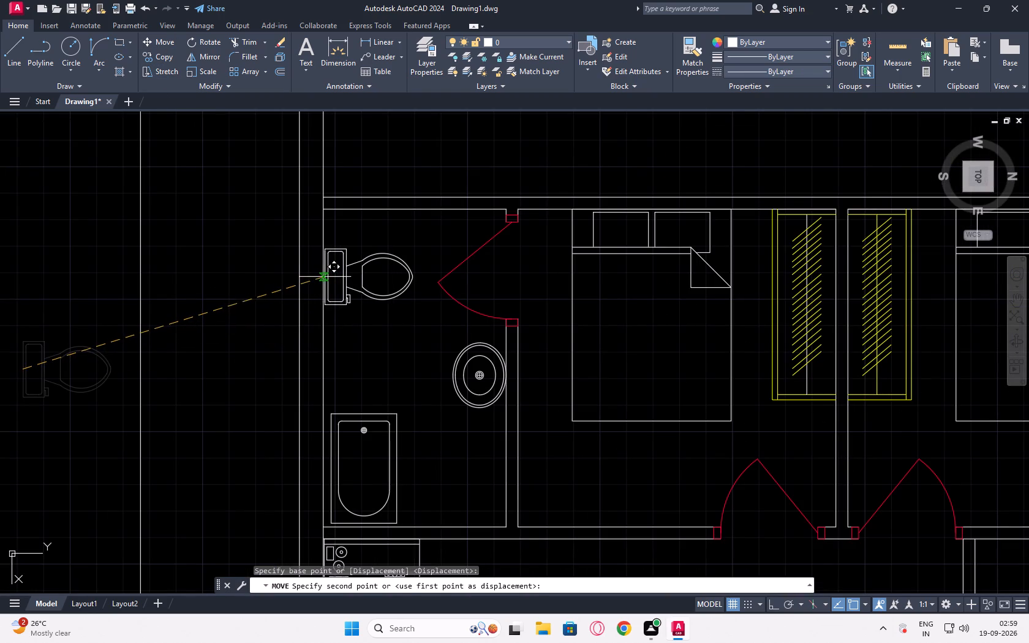
{"action": "left_click", "coordinate": [323, 274]}
{"action": "key", "text": "Escape"}
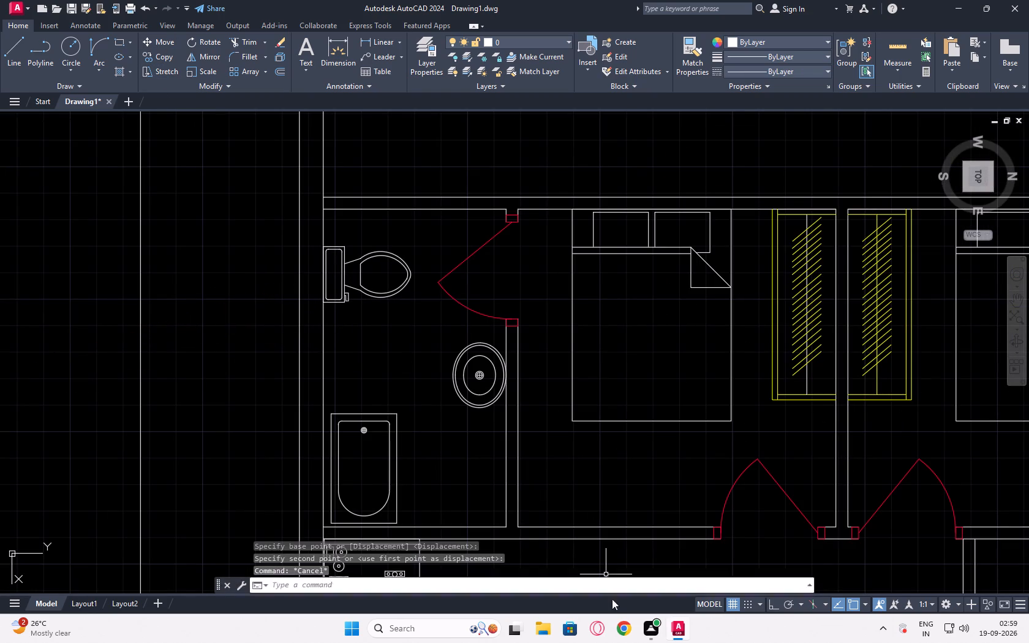
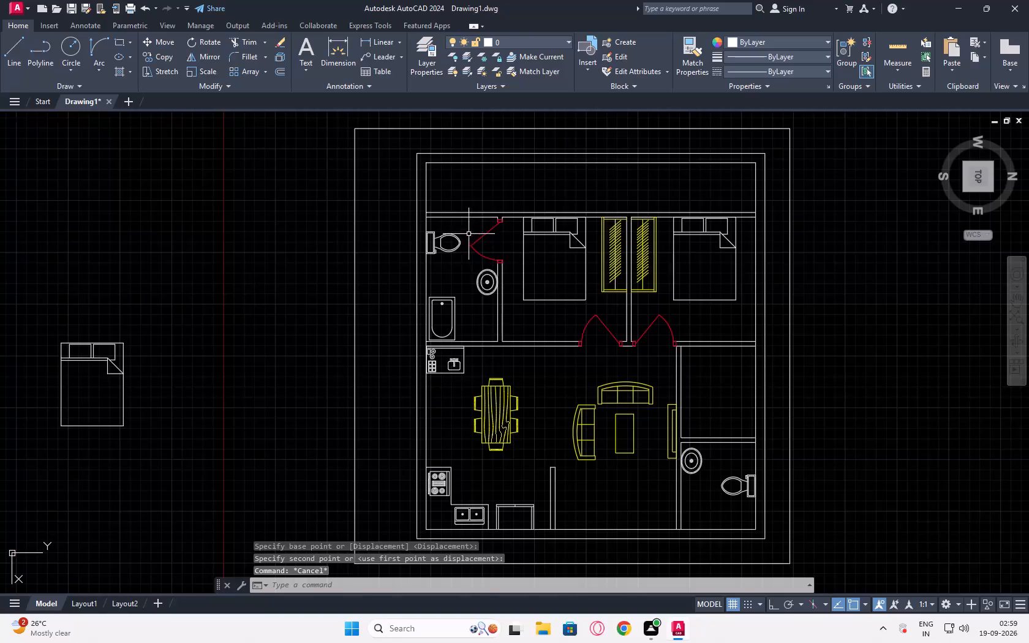
Assign both toilets, both oval washbasins, the bathtub and the two bedroom beds to the FURNUTURE layer.
{"action": "left_click", "coordinate": [468, 231]}
{"action": "left_click", "coordinate": [444, 316]}
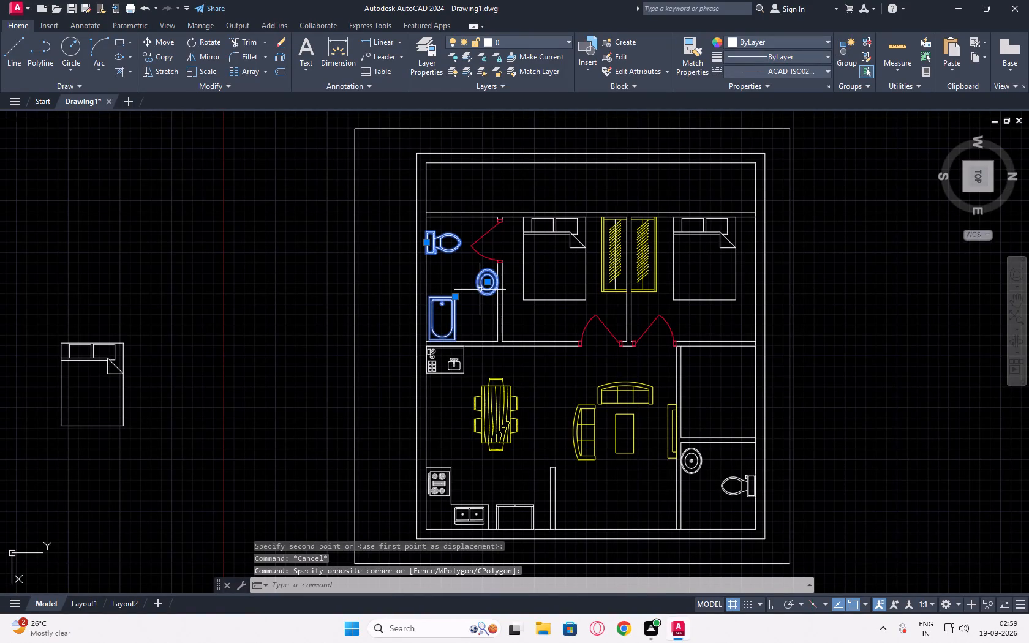
{"action": "left_click", "coordinate": [480, 290]}
{"action": "left_click_drag", "start_coordinate": [717, 464], "coordinate": [712, 463]}
{"action": "left_click", "coordinate": [694, 475]}
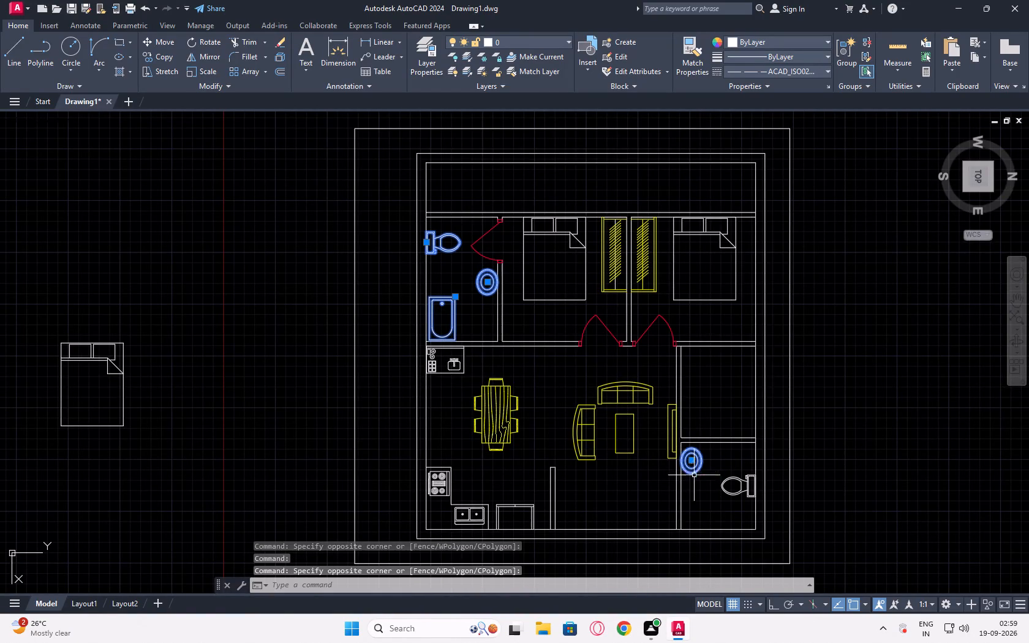
{"action": "left_click_drag", "start_coordinate": [742, 473], "coordinate": [741, 483]}
{"action": "left_click", "coordinate": [741, 505]}
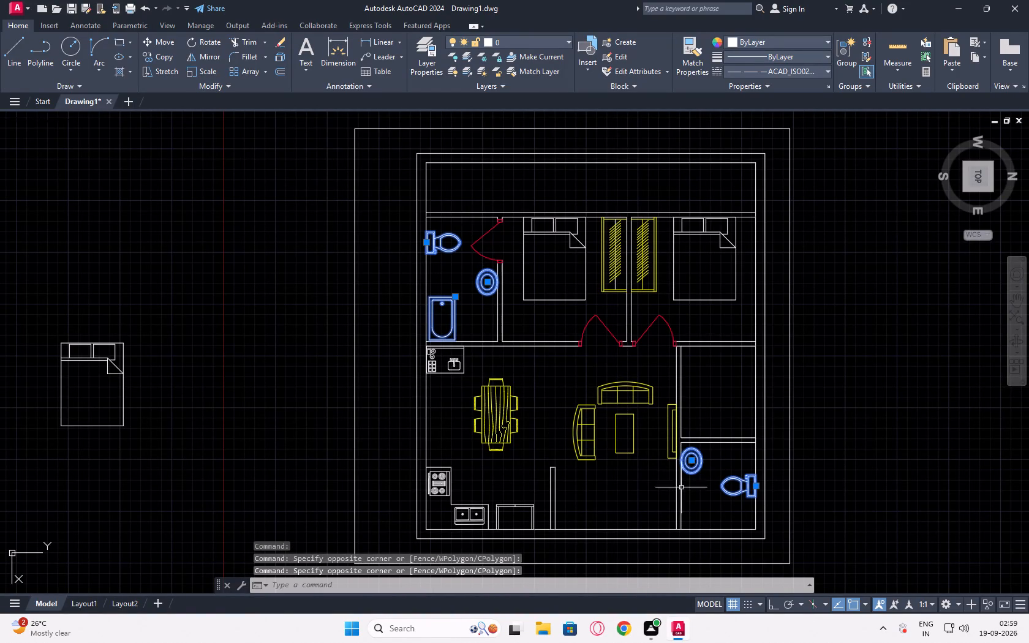
{"action": "left_click_drag", "start_coordinate": [695, 280], "coordinate": [687, 282]}
{"action": "left_click", "coordinate": [671, 302]}
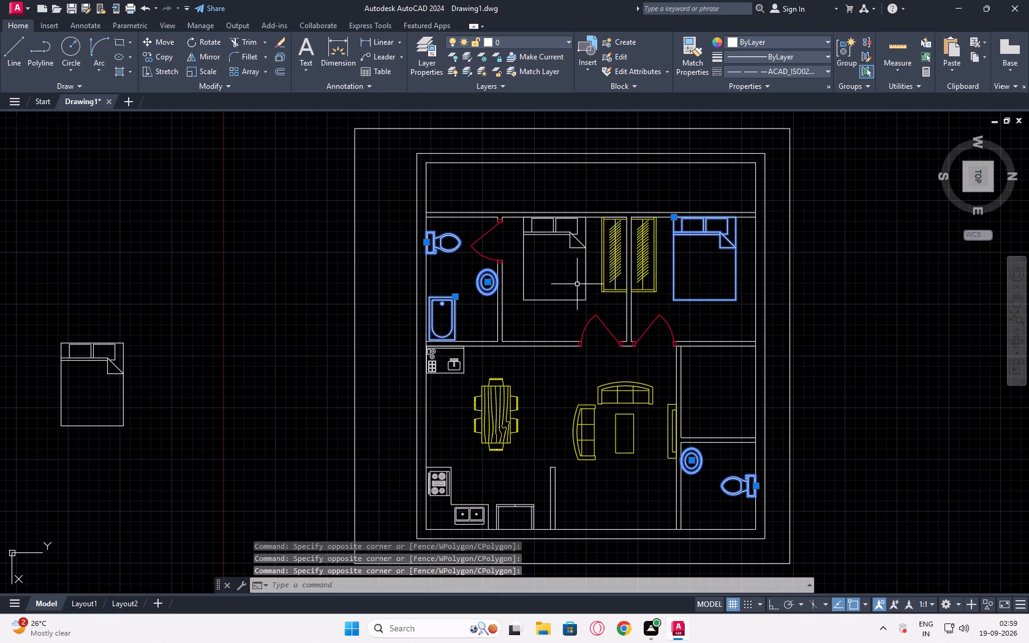
{"action": "left_click_drag", "start_coordinate": [575, 284], "coordinate": [567, 289]}
{"action": "left_click", "coordinate": [543, 320]}
{"action": "left_click", "coordinate": [505, 37]}
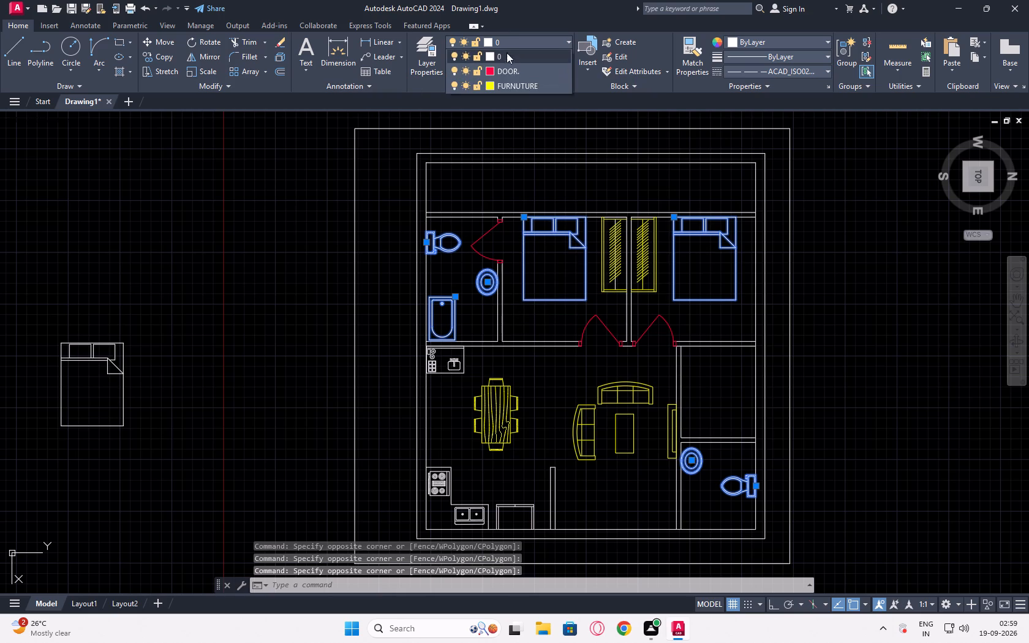
{"action": "left_click", "coordinate": [518, 86]}
{"action": "key", "text": "Escape"}
Assign the small sink unit, the stove, the double sink and the rectangular appliance beside it to the FURNUTURE layer.
{"action": "scroll", "coordinate": [737, 386], "scroll_direction": "up", "scroll_amount": 1}
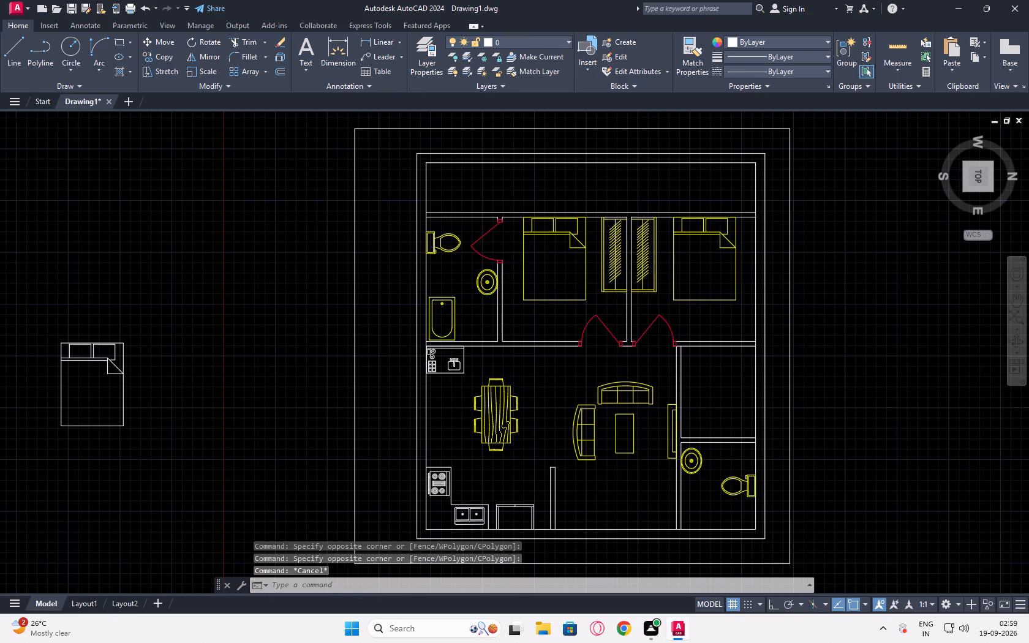
{"action": "scroll", "coordinate": [590, 418], "scroll_direction": "down", "scroll_amount": 1}
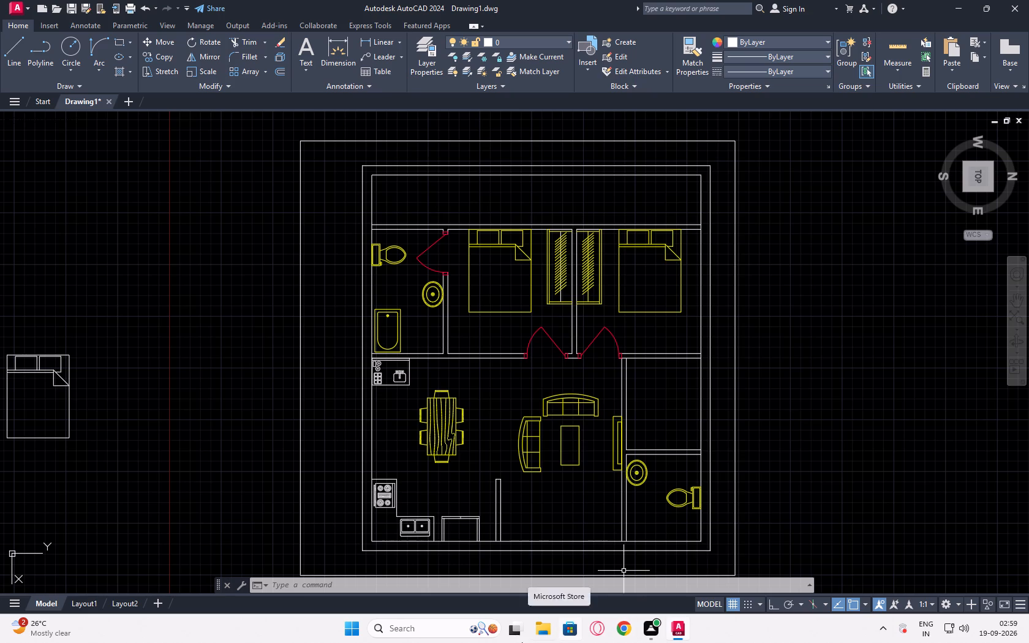
{"action": "scroll", "coordinate": [403, 383], "scroll_direction": "up", "scroll_amount": 2}
{"action": "left_click_drag", "start_coordinate": [458, 360], "coordinate": [383, 383]}
{"action": "left_click", "coordinate": [358, 396]}
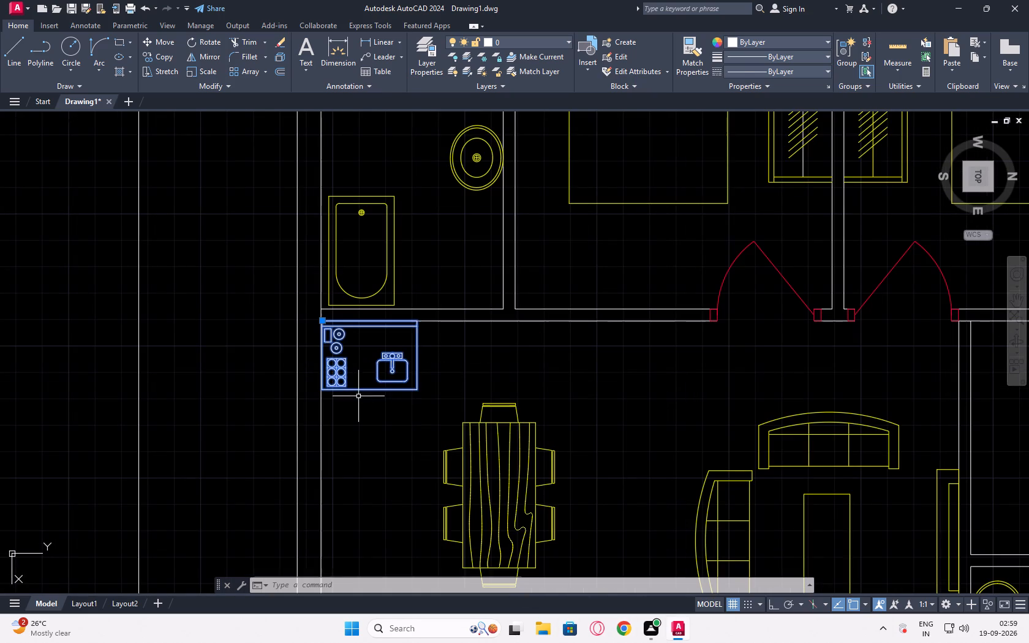
{"action": "middle_click_drag", "start_coordinate": [364, 398], "coordinate": [425, 250]}
{"action": "scroll", "coordinate": [425, 250], "scroll_direction": "down", "scroll_amount": 2}
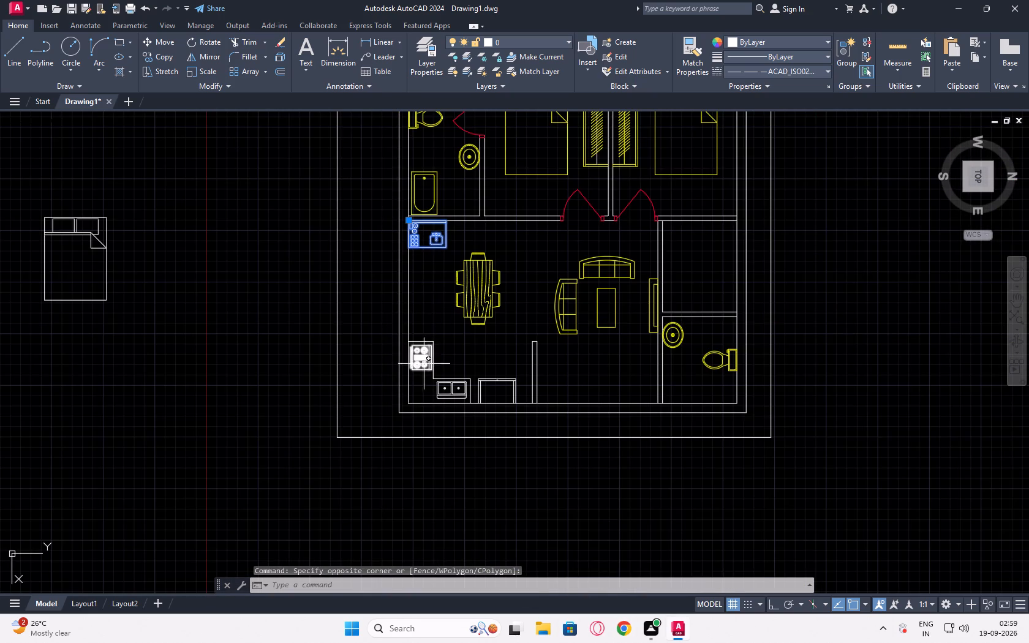
{"action": "scroll", "coordinate": [425, 364], "scroll_direction": "up", "scroll_amount": 2}
{"action": "left_click", "coordinate": [424, 344]}
{"action": "left_click", "coordinate": [499, 445]}
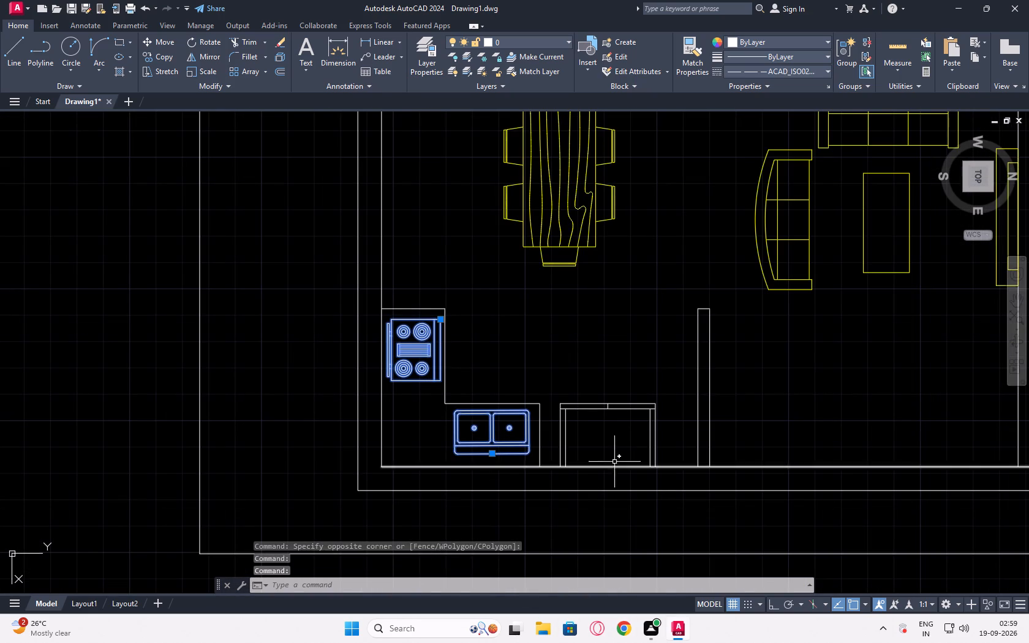
{"action": "left_click", "coordinate": [666, 391]}
{"action": "left_click", "coordinate": [556, 435]}
{"action": "scroll", "coordinate": [568, 412], "scroll_direction": "down", "scroll_amount": 3}
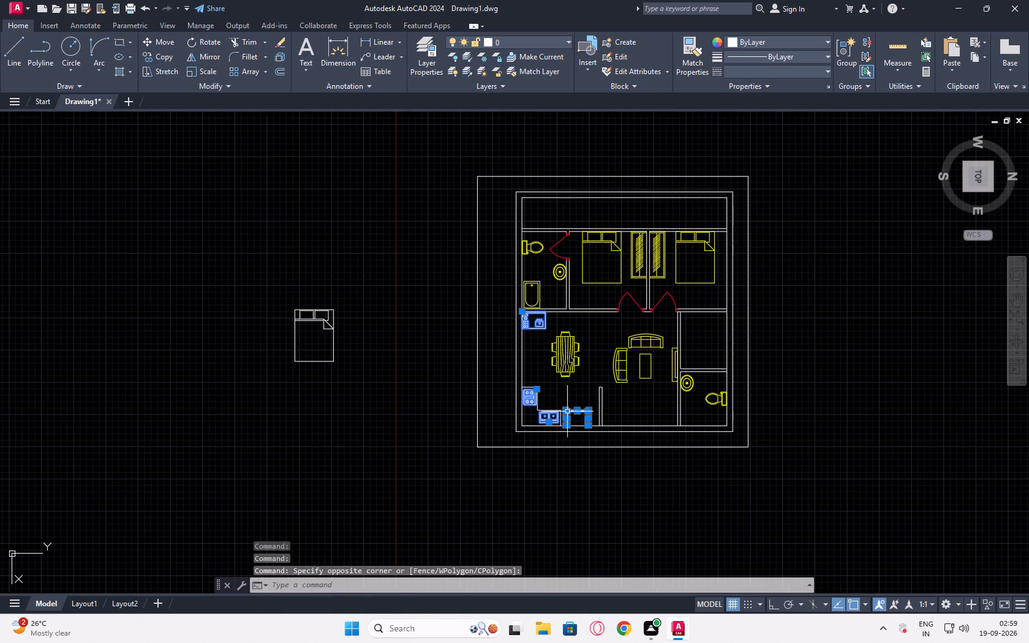
{"action": "left_click", "coordinate": [559, 41]}
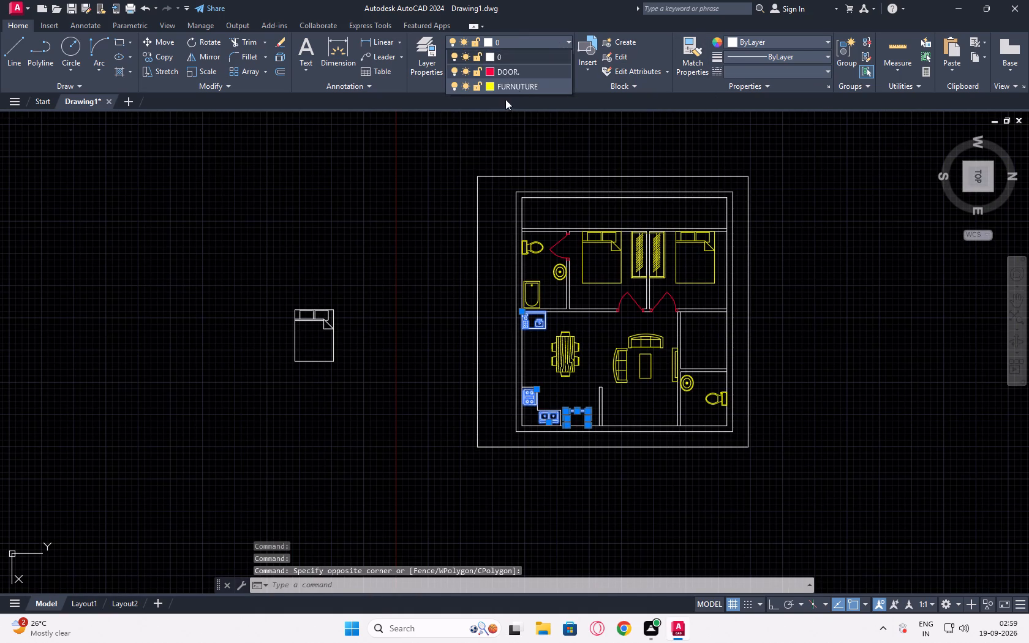
{"action": "left_click", "coordinate": [519, 85]}
{"action": "key", "text": "Escape"}
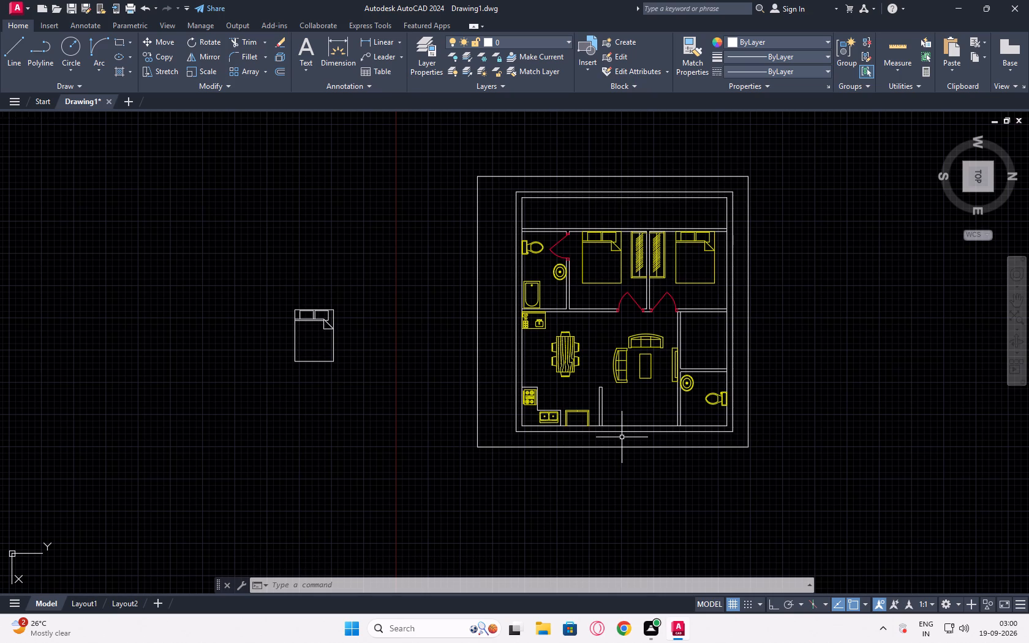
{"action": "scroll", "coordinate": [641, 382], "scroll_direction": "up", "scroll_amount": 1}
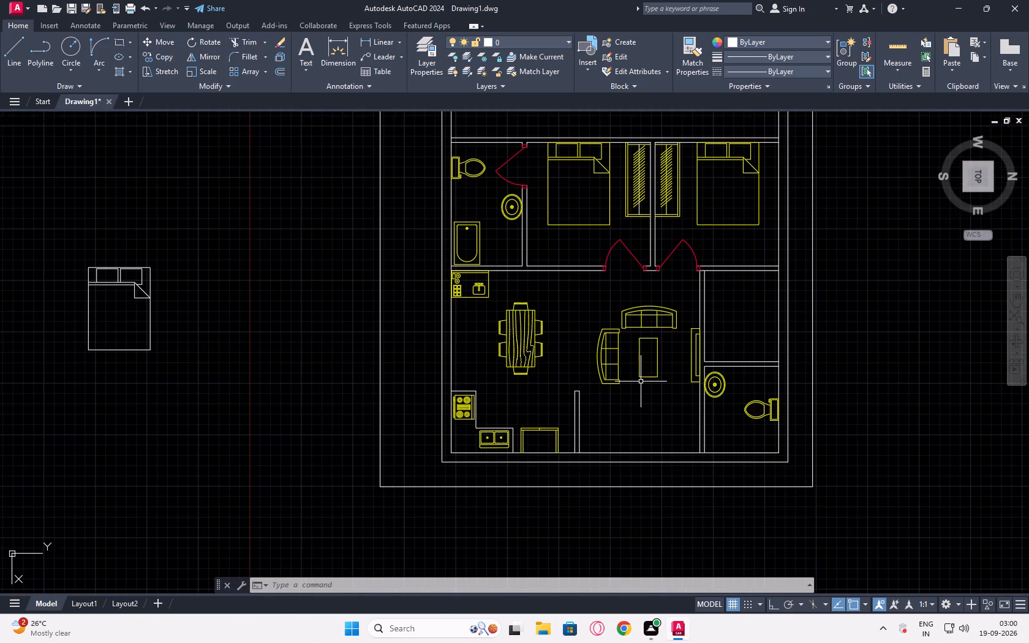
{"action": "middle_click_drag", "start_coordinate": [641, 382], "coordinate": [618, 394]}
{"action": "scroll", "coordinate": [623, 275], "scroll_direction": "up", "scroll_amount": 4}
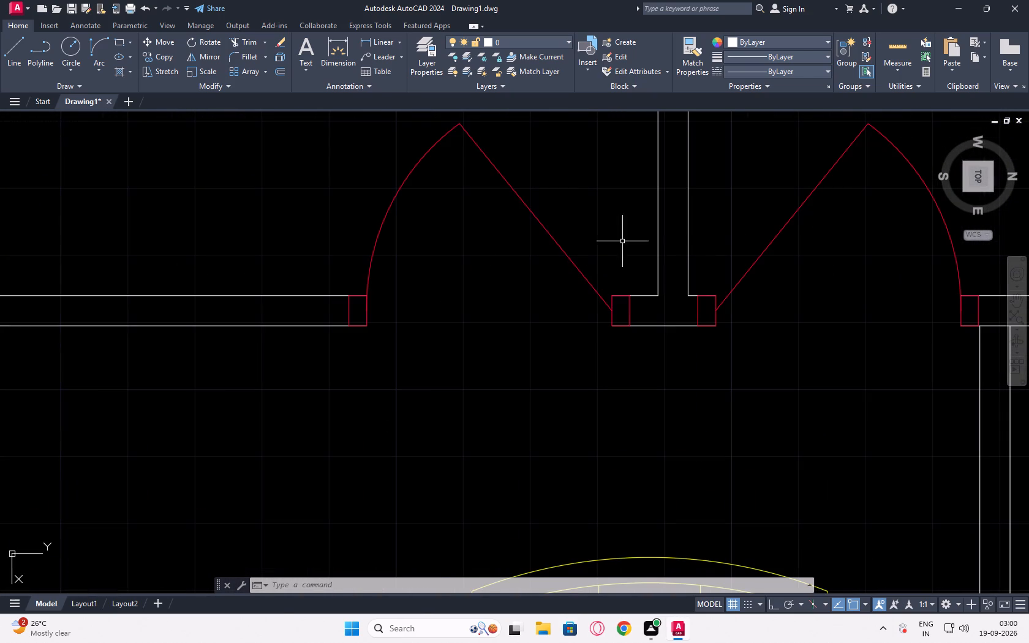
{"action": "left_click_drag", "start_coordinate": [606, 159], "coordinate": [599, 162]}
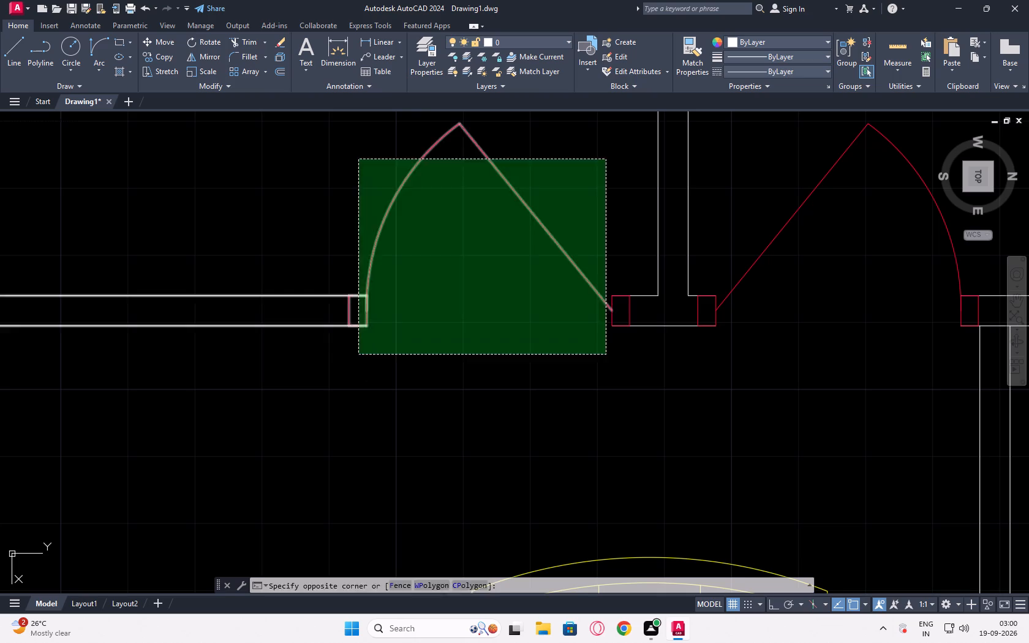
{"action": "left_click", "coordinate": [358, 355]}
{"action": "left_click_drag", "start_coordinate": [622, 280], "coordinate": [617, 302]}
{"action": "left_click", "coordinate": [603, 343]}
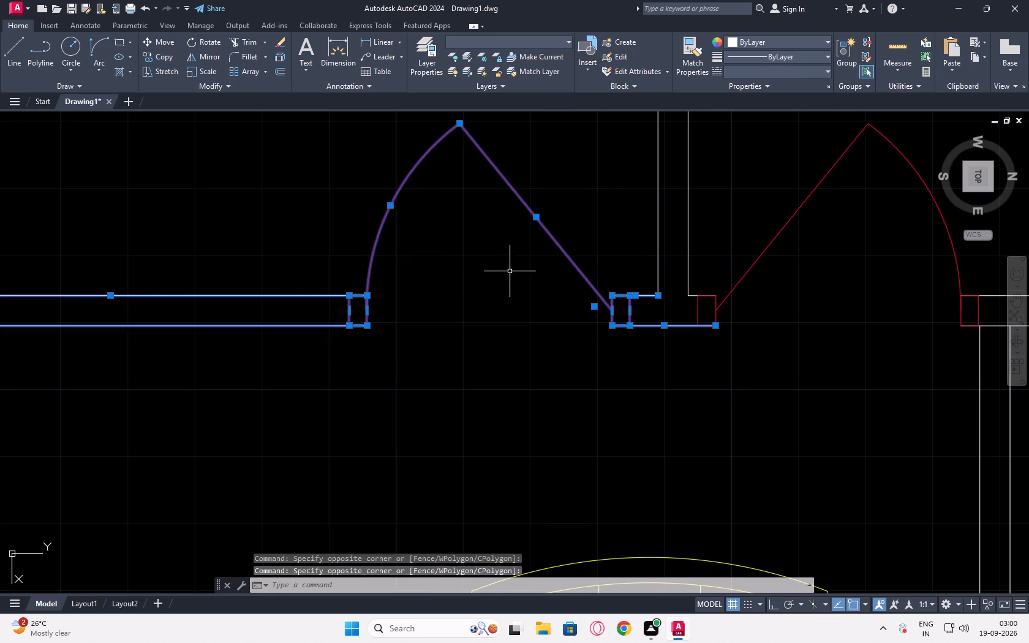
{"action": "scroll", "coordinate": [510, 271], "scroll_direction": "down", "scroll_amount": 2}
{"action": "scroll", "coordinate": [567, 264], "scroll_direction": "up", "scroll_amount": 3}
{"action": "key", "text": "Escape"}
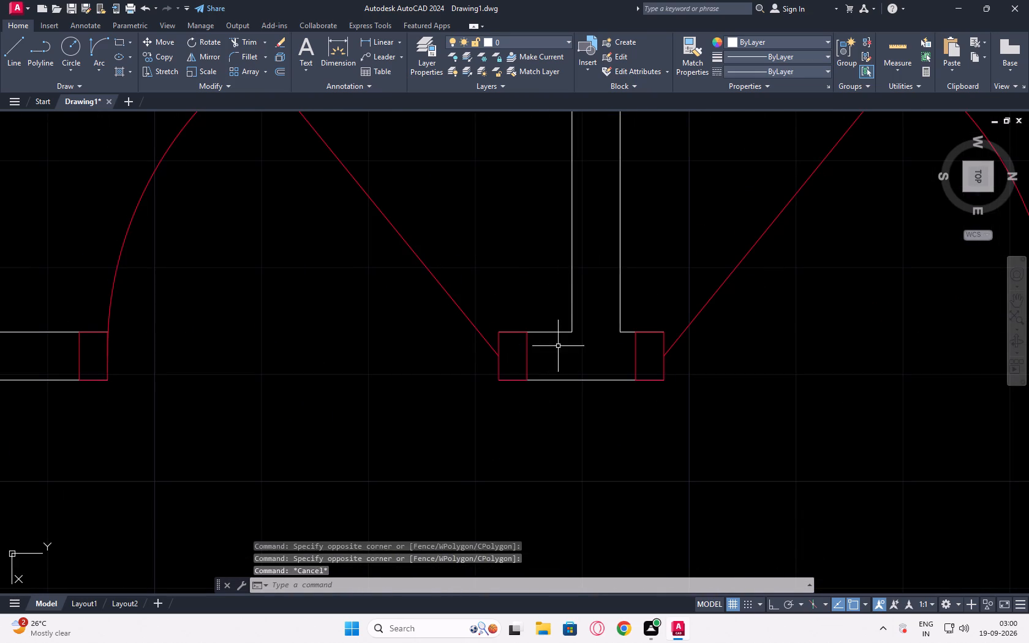
Copy the door of the bedroom beside the bathroom, including both frame pieces, into the empty room next to the small corner bathroom.
{"action": "left_click_drag", "start_coordinate": [559, 344], "coordinate": [548, 348]}
{"action": "left_click", "coordinate": [452, 356]}
{"action": "left_click_drag", "start_coordinate": [411, 162], "coordinate": [346, 163]}
{"action": "left_click", "coordinate": [56, 279]}
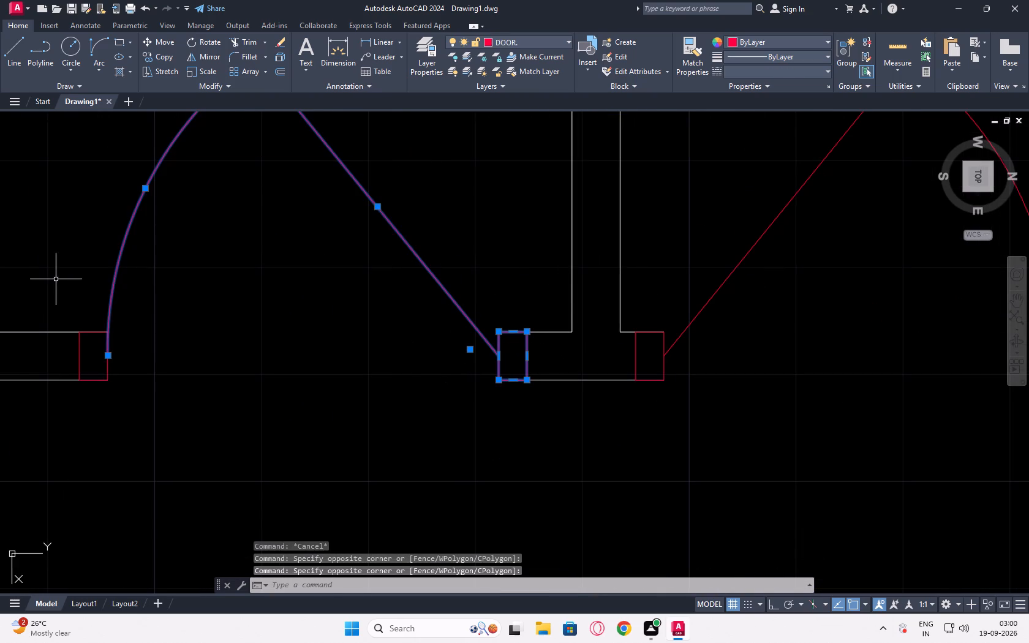
{"action": "left_click_drag", "start_coordinate": [129, 355], "coordinate": [119, 355]}
{"action": "left_click", "coordinate": [53, 362]}
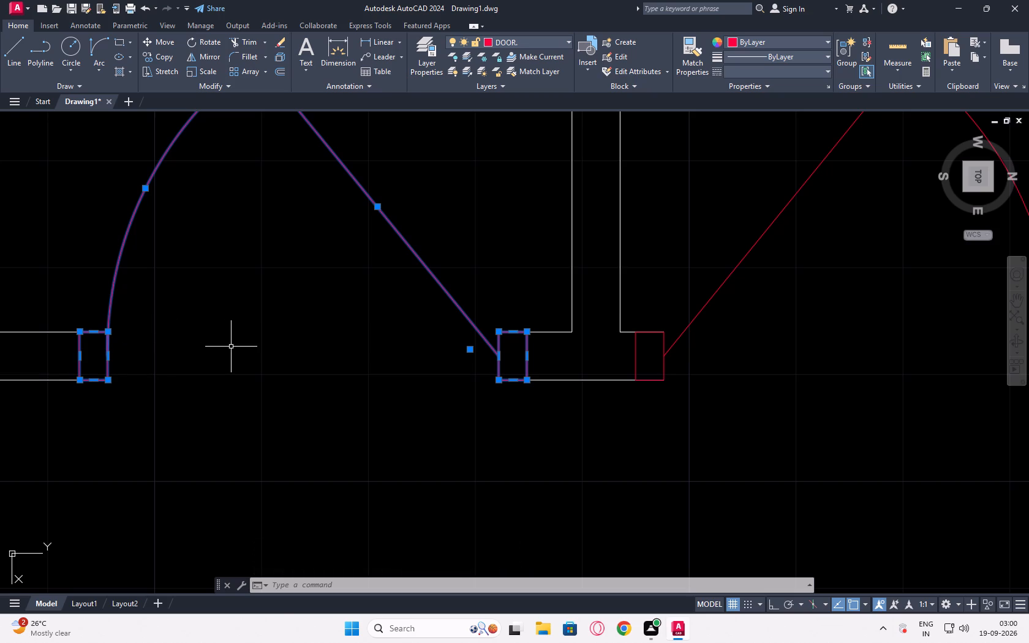
{"action": "scroll", "coordinate": [550, 296], "scroll_direction": "down", "scroll_amount": 2}
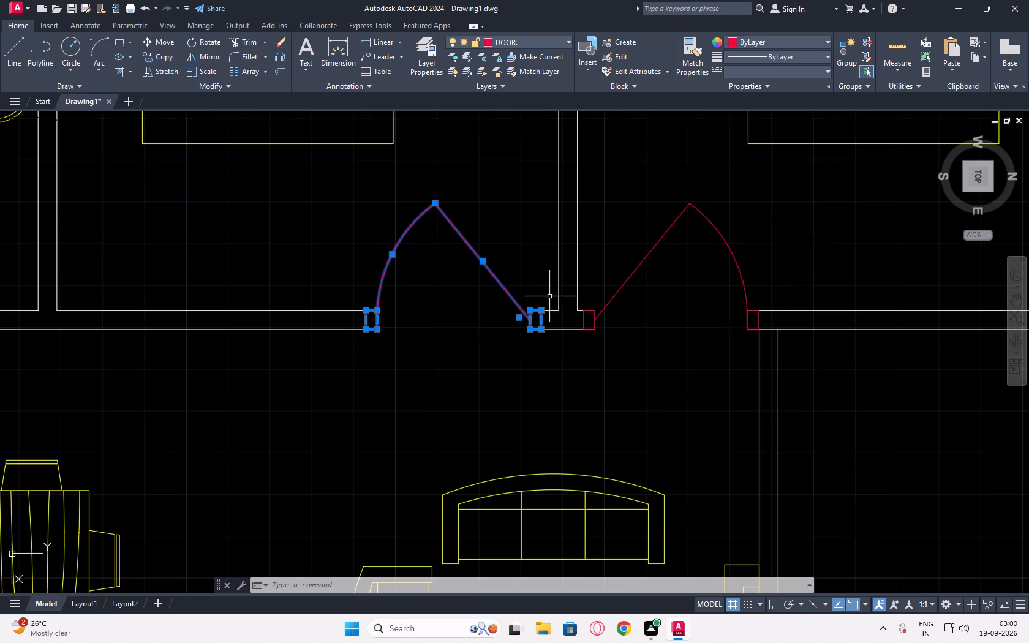
{"action": "left_click", "coordinate": [160, 54]}
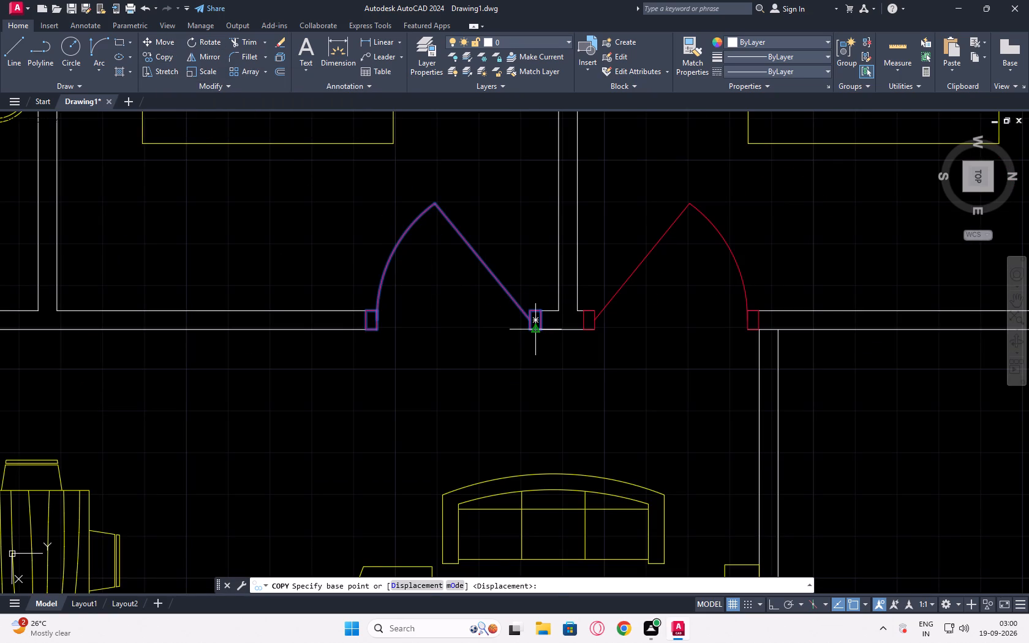
{"action": "left_click", "coordinate": [539, 327]}
{"action": "middle_click_drag", "start_coordinate": [1020, 485], "coordinate": [913, 366]}
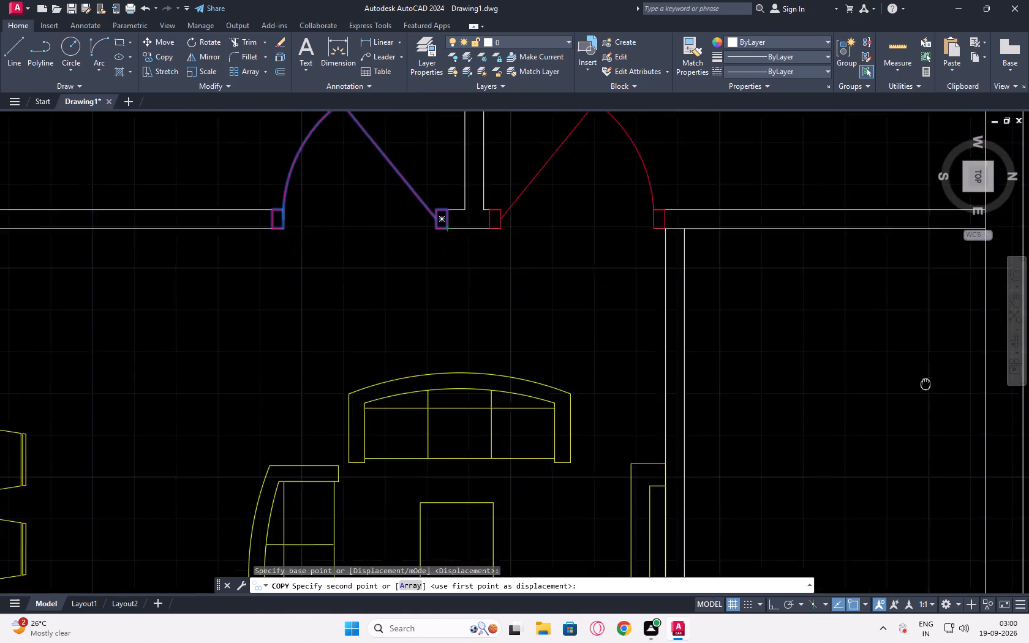
{"action": "middle_click_drag", "start_coordinate": [913, 366], "coordinate": [834, 315]}
{"action": "middle_click_drag", "start_coordinate": [827, 315], "coordinate": [813, 317]}
{"action": "left_click", "coordinate": [794, 361]}
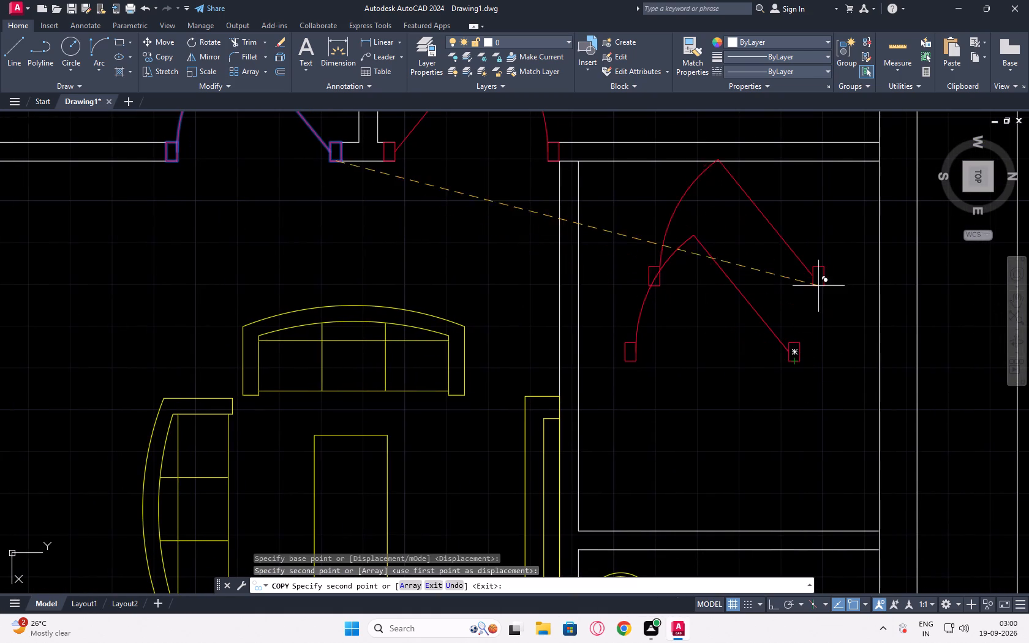
{"action": "key", "text": "Escape"}
Rotate the copied door 90 degrees clockwise around the outer corner of its hinge-side frame piece, with ortho mode on.
{"action": "left_click", "coordinate": [839, 268]}
{"action": "left_click", "coordinate": [617, 446]}
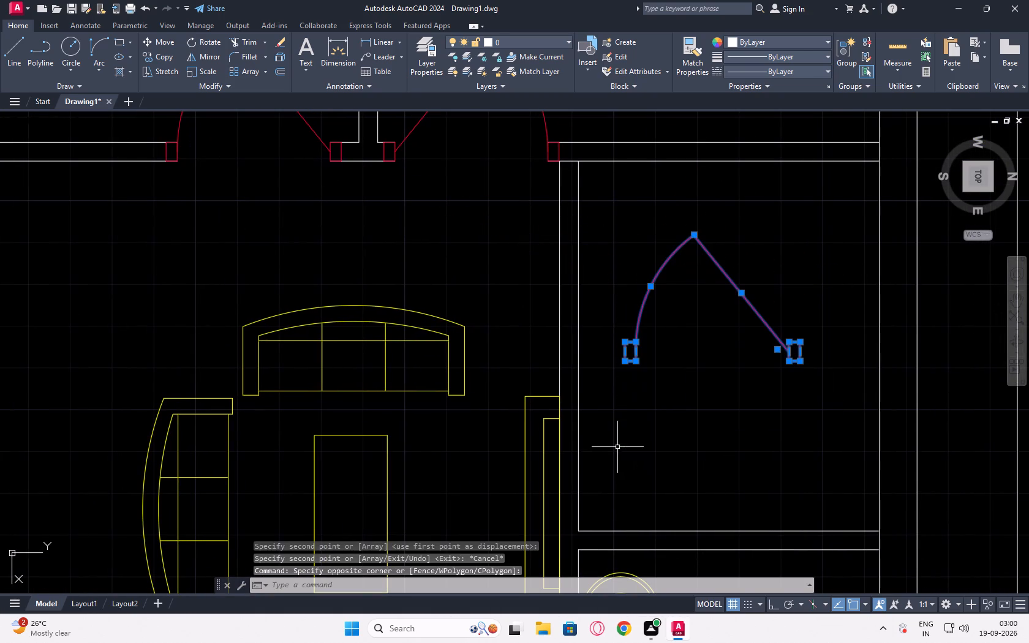
{"action": "left_click", "coordinate": [214, 41]}
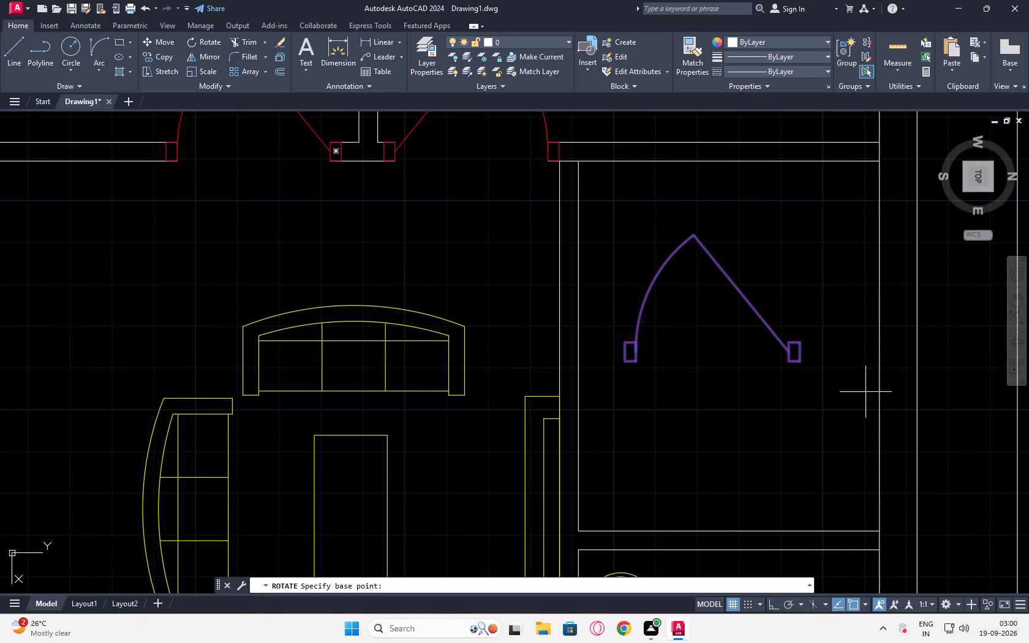
{"action": "left_click", "coordinate": [798, 342]}
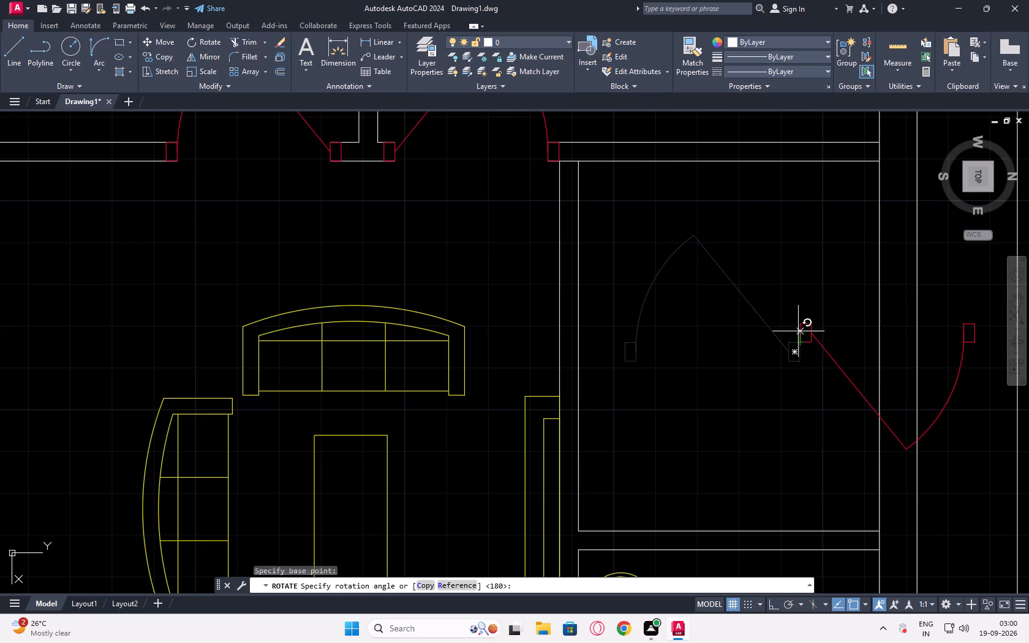
{"action": "key", "text": "F8"}
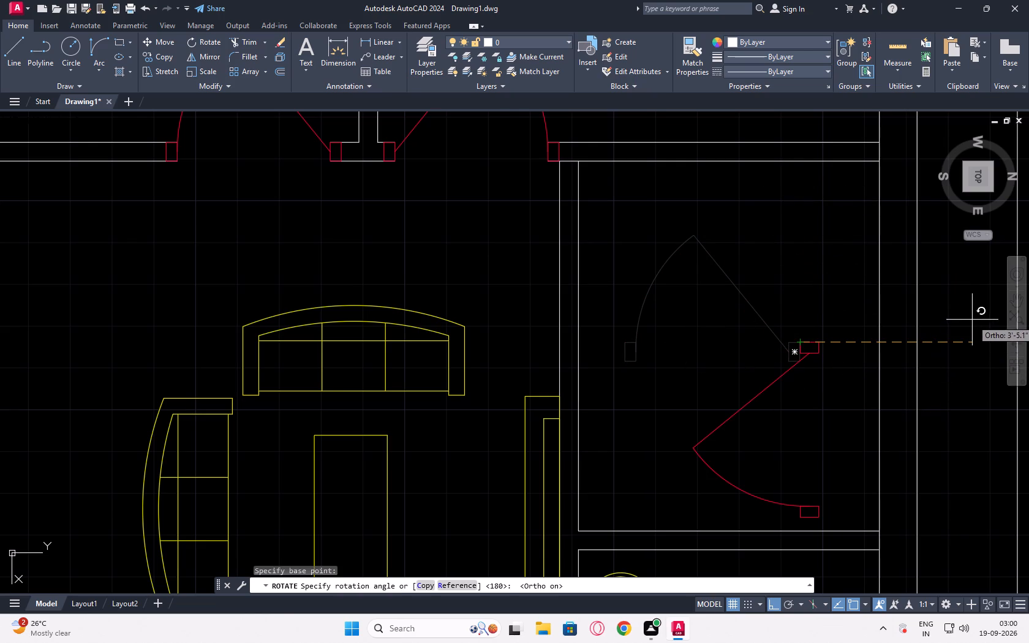
{"action": "left_click", "coordinate": [705, 393]}
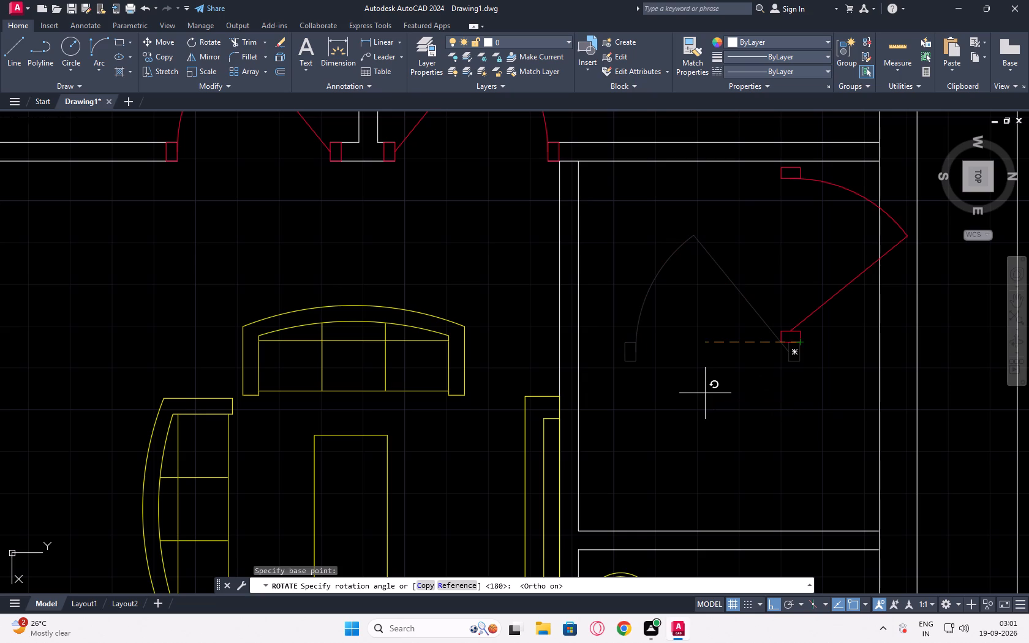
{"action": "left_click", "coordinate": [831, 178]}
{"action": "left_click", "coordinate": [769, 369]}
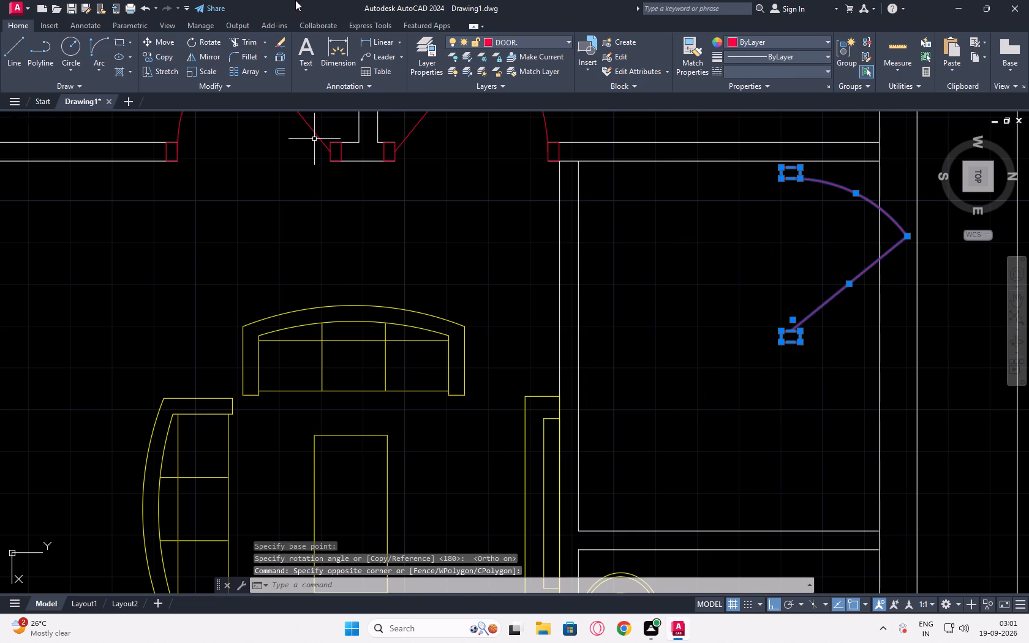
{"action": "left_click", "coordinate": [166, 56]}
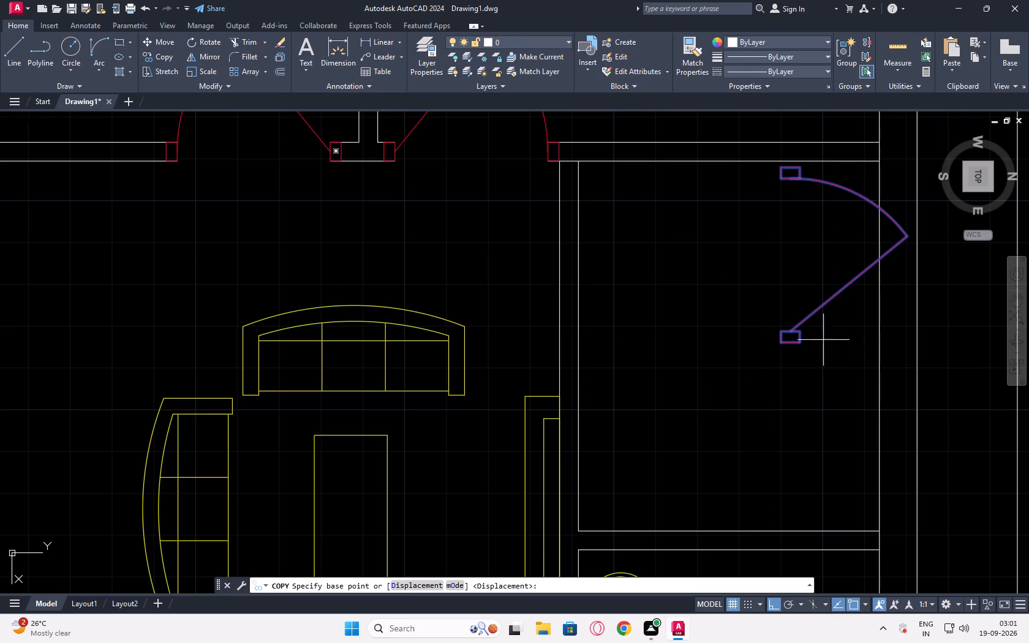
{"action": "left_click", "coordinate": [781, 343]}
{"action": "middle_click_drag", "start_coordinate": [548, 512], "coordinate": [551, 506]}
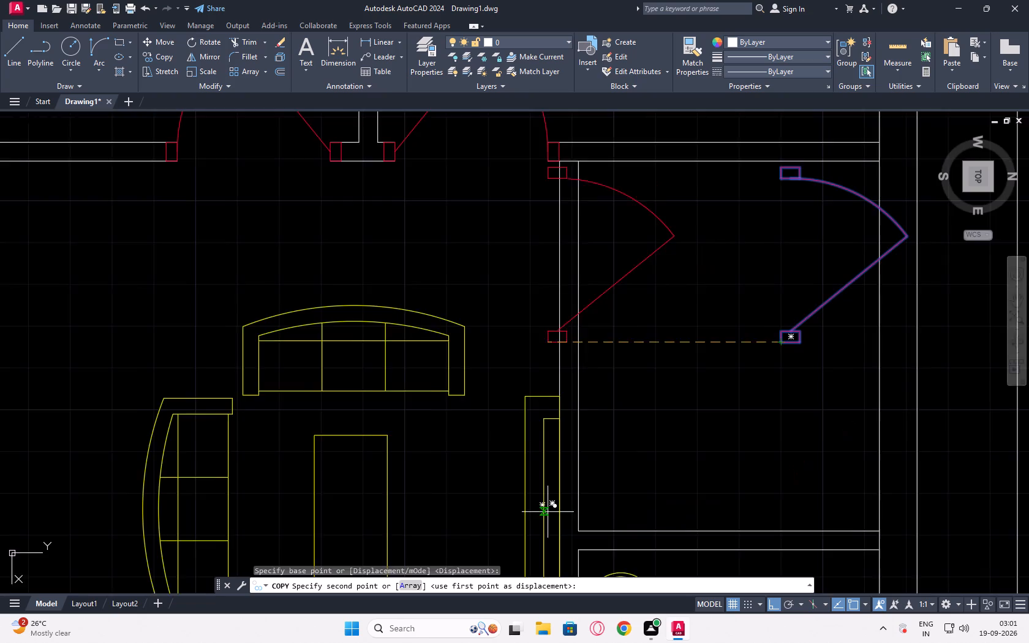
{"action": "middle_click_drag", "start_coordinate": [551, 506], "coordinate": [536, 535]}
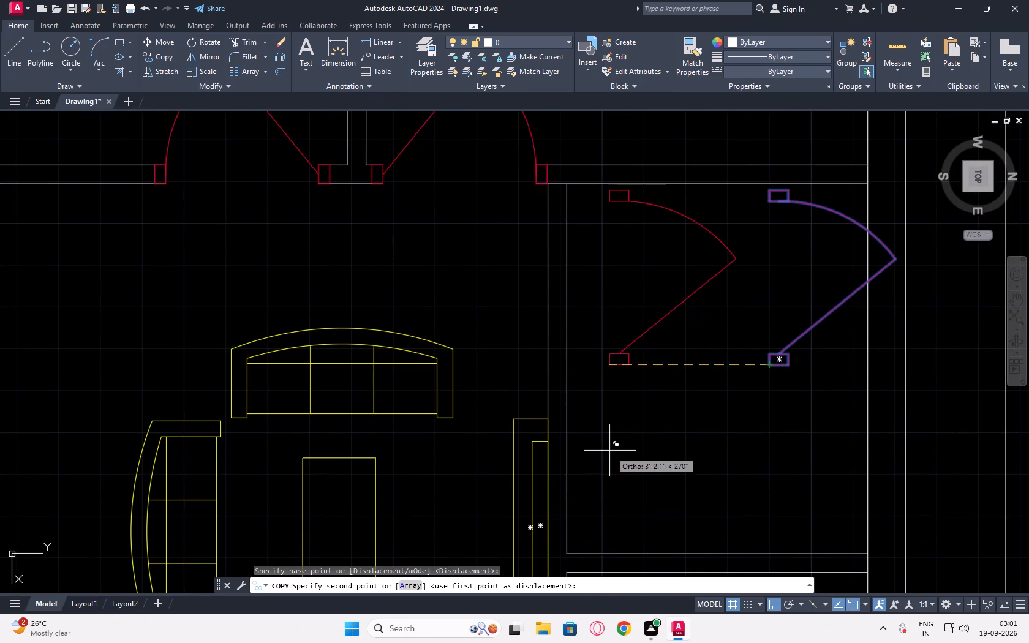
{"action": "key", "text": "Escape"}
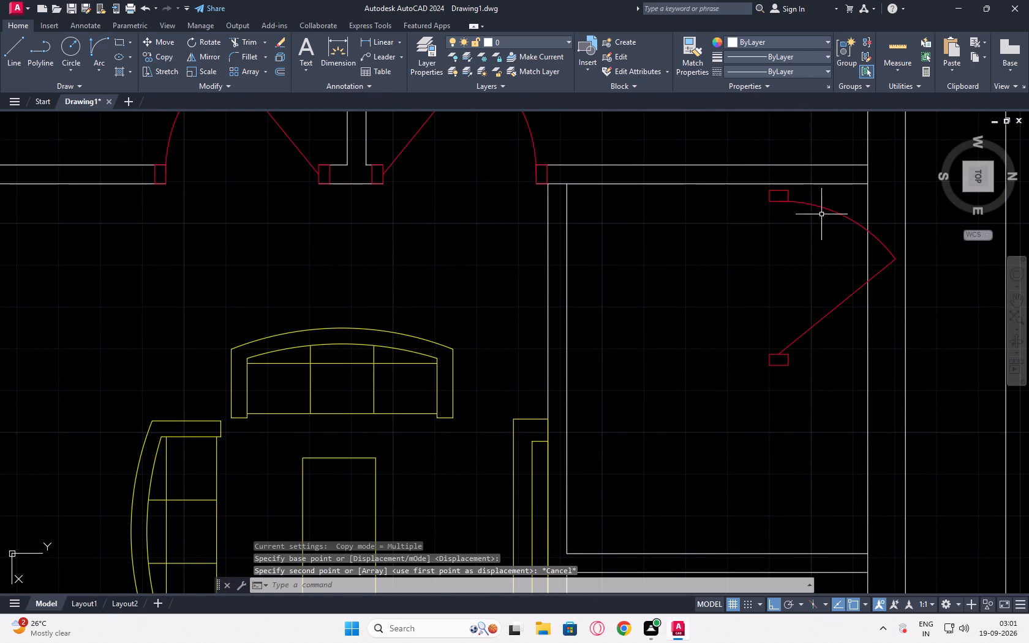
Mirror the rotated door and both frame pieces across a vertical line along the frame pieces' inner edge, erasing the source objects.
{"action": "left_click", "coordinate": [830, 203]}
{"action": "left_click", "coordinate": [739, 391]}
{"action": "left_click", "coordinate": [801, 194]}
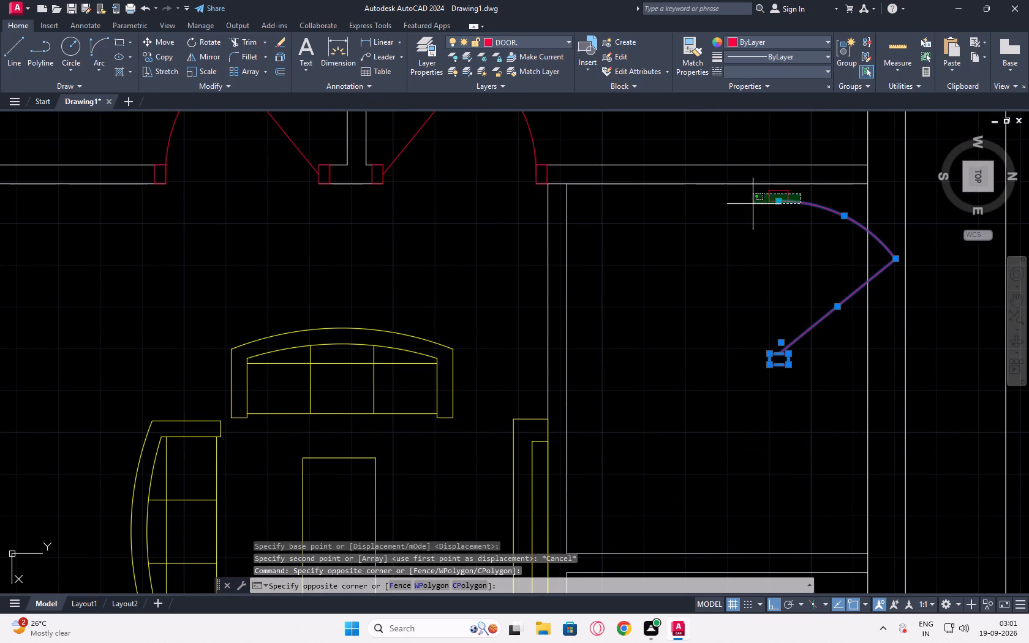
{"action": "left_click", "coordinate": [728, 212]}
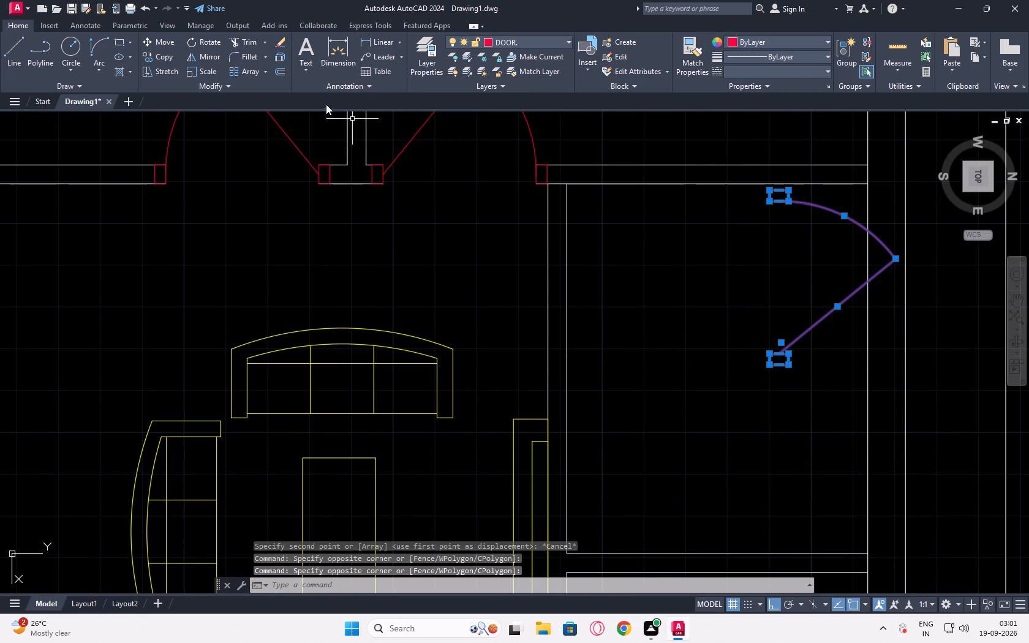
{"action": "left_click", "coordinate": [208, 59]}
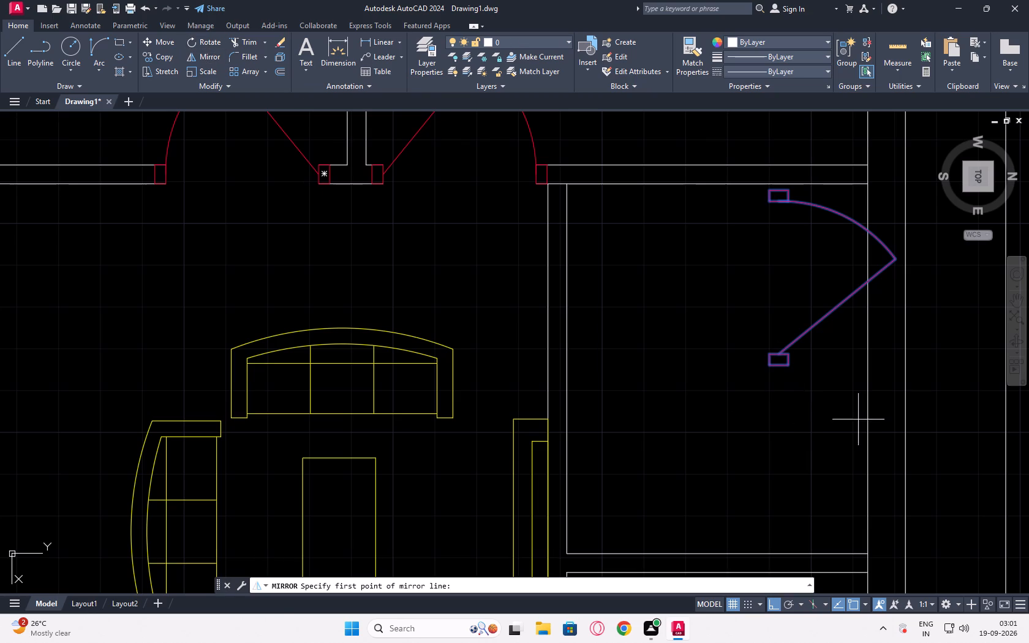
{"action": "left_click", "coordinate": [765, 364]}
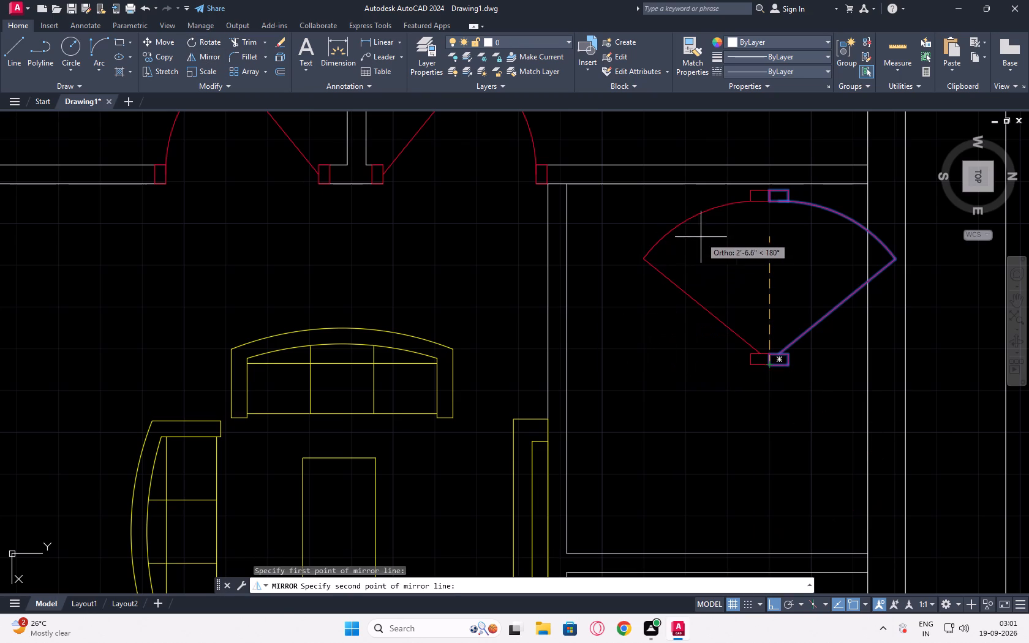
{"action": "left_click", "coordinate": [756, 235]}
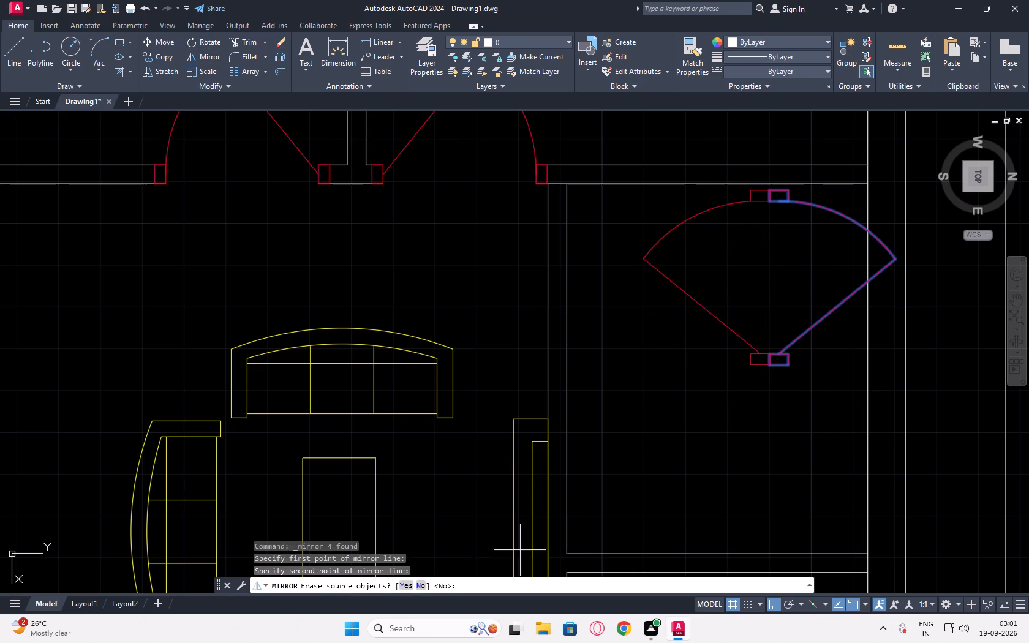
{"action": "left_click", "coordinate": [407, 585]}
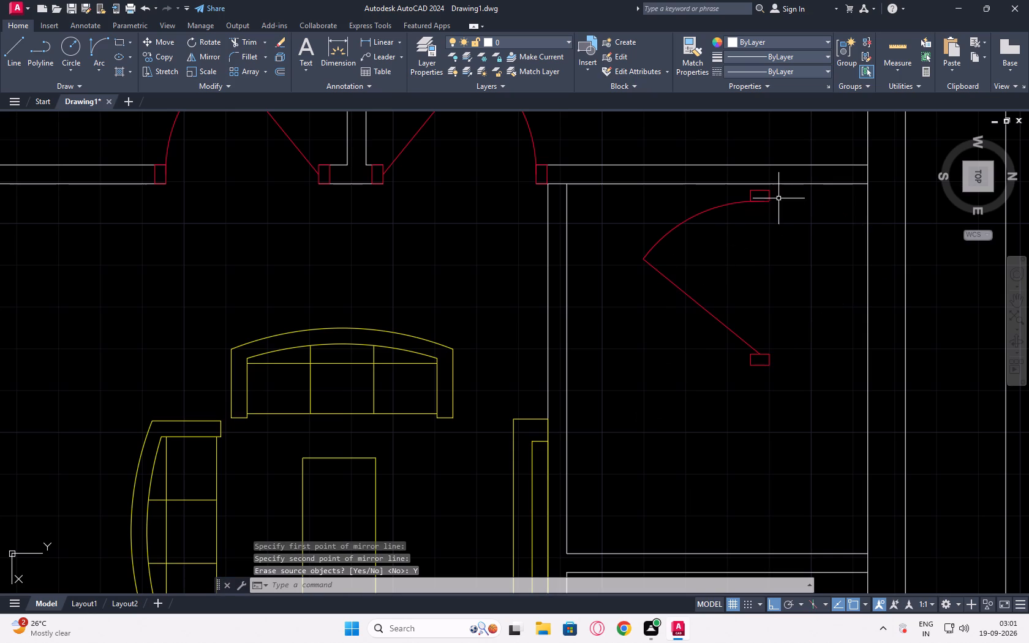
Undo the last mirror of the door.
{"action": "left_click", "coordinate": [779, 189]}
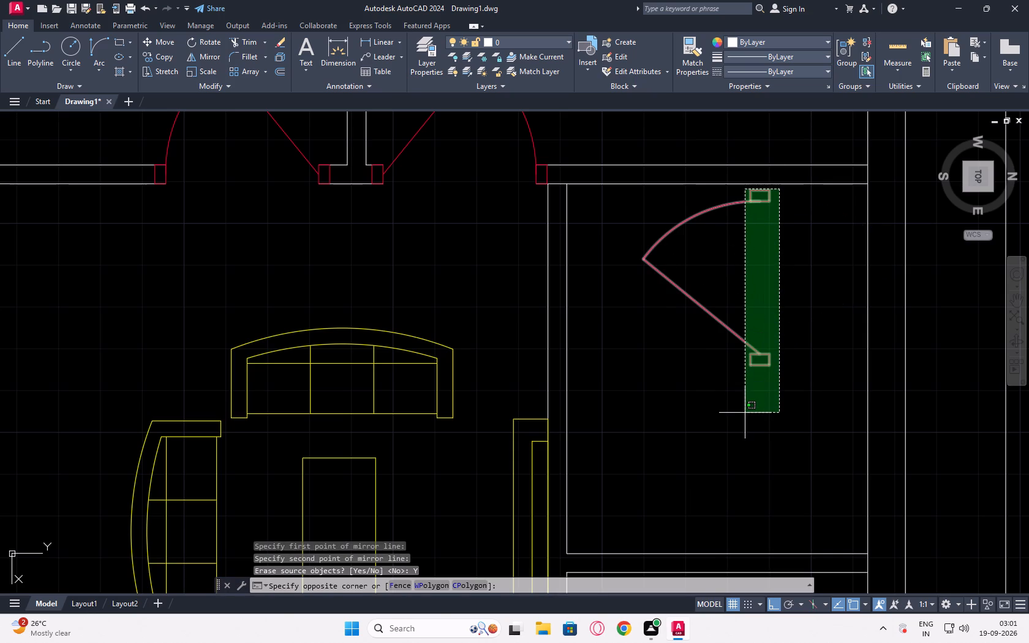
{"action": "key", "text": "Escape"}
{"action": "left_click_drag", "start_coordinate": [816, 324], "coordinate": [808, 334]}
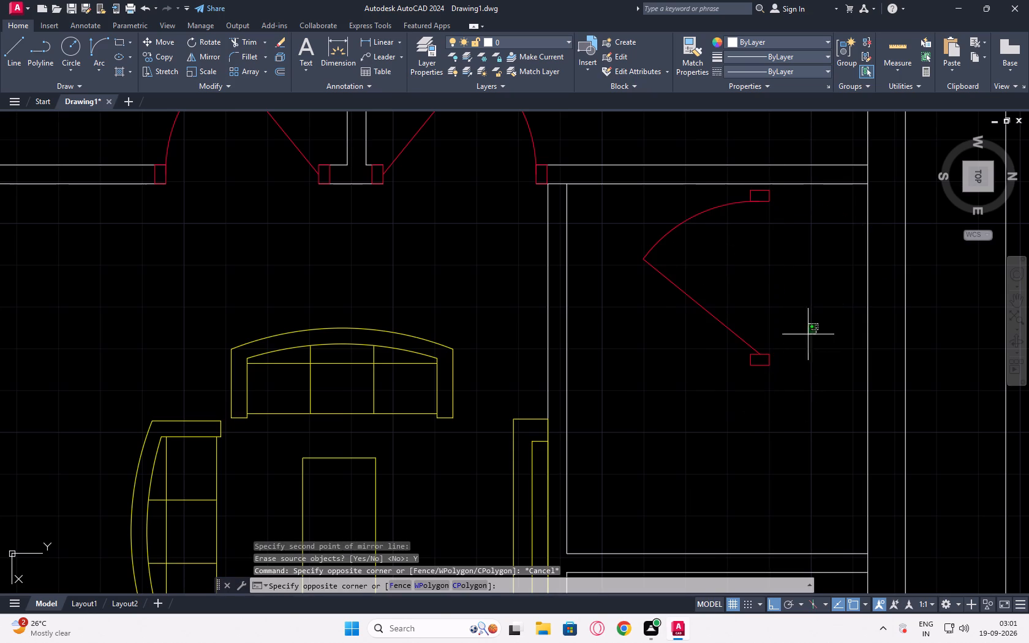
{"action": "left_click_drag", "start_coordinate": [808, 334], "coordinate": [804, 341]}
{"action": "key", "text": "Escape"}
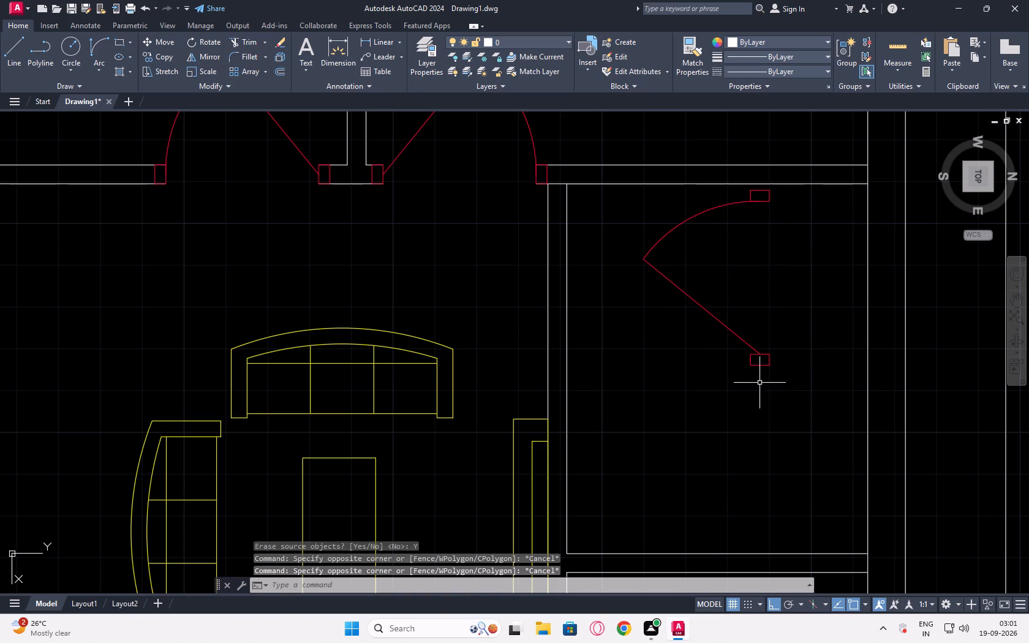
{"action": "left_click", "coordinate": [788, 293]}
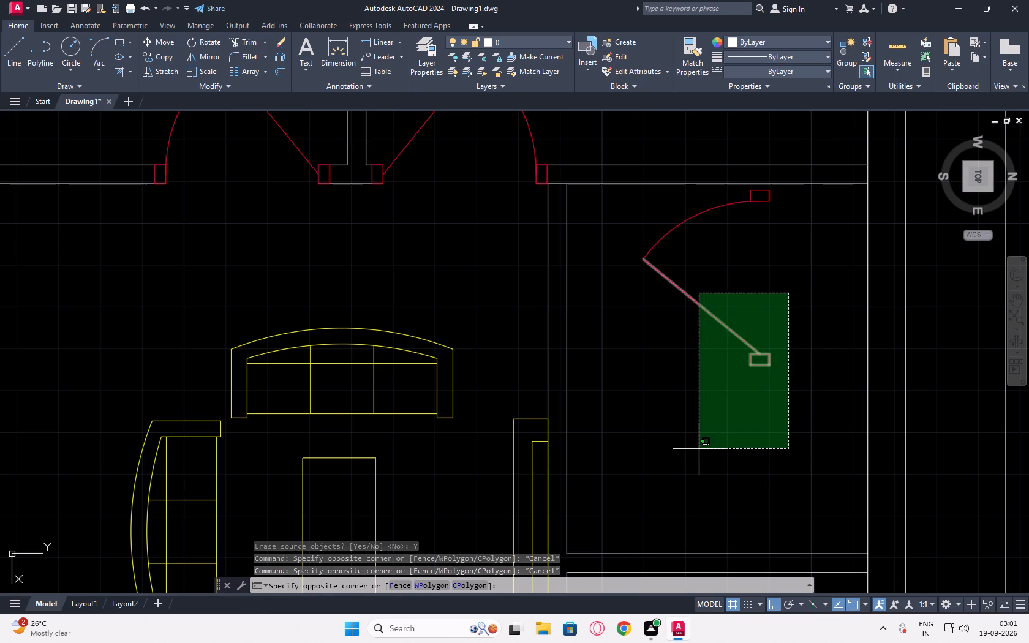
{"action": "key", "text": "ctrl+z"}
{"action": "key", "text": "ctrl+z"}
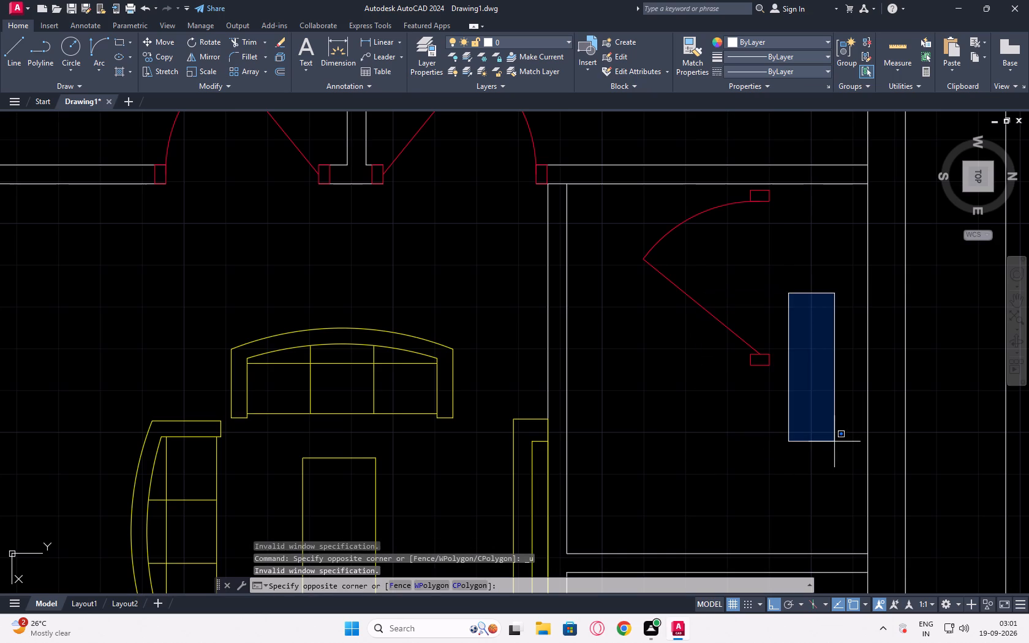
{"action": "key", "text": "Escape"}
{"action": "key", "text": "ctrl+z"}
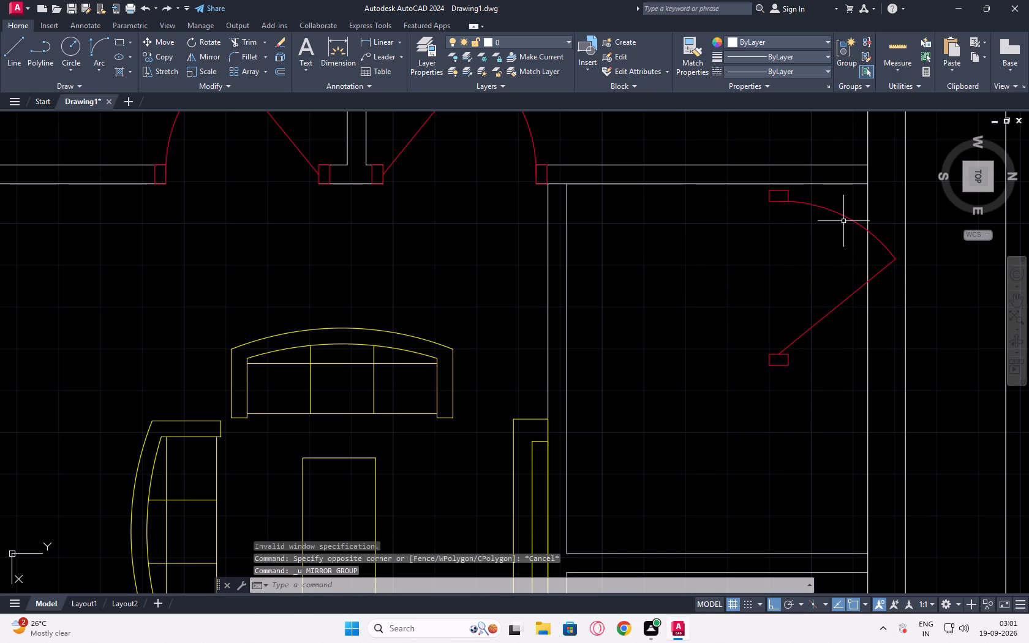
Rotate the door and both frame pieces 180 degrees around the outer corner of the hinge-side frame piece.
{"action": "left_click", "coordinate": [850, 204]}
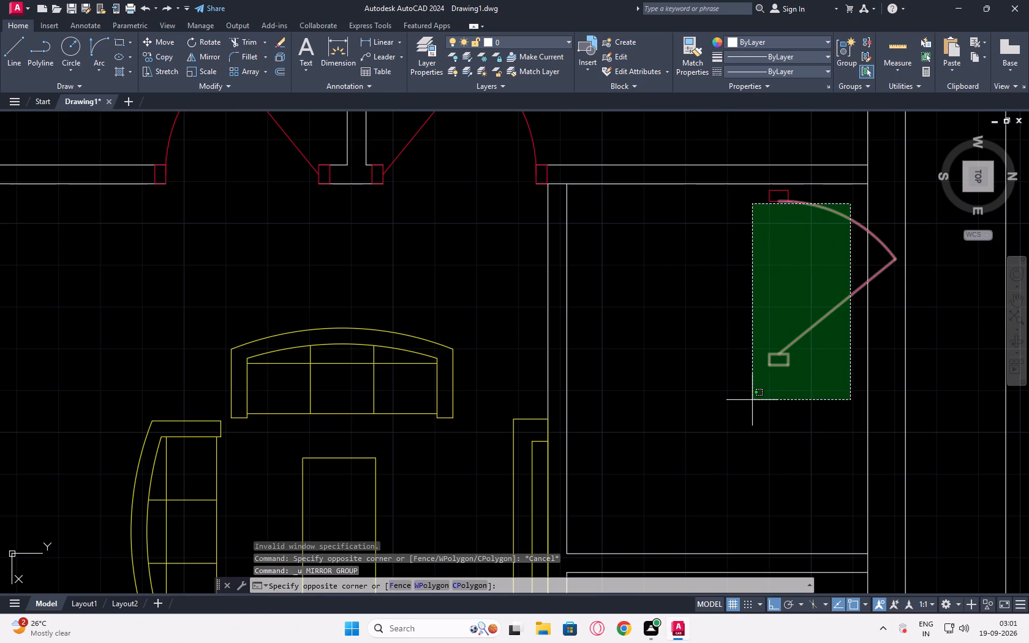
{"action": "left_click", "coordinate": [752, 400]}
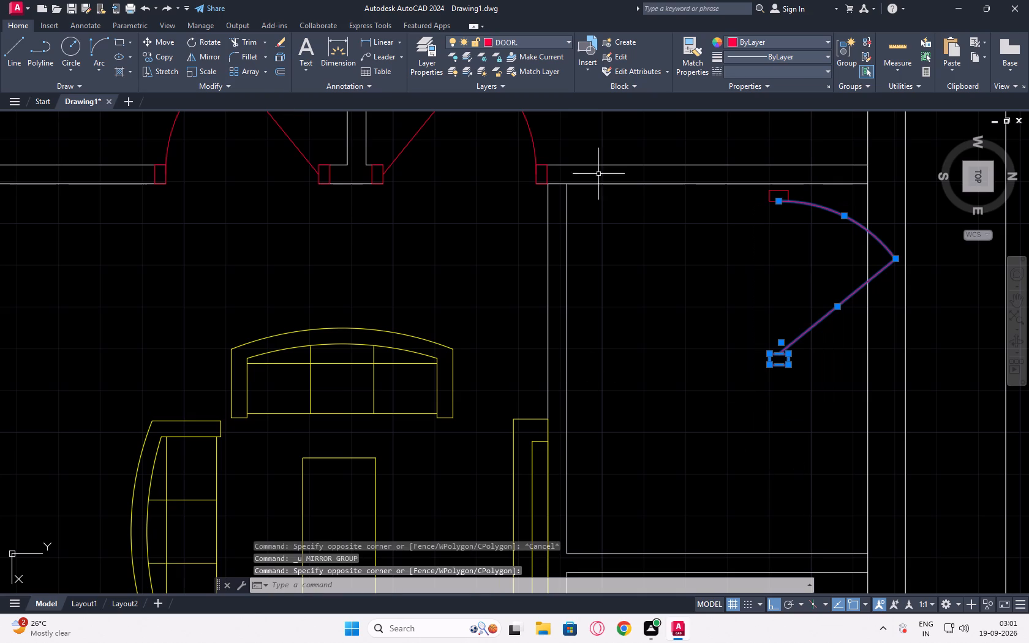
{"action": "left_click", "coordinate": [805, 190]}
{"action": "left_click", "coordinate": [736, 198]}
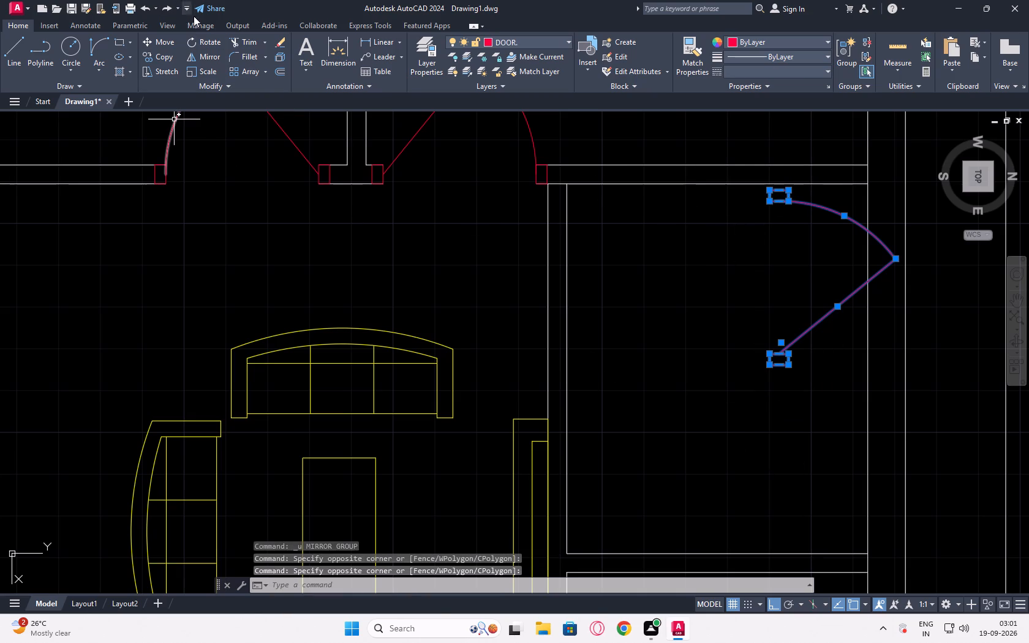
{"action": "left_click", "coordinate": [212, 39]}
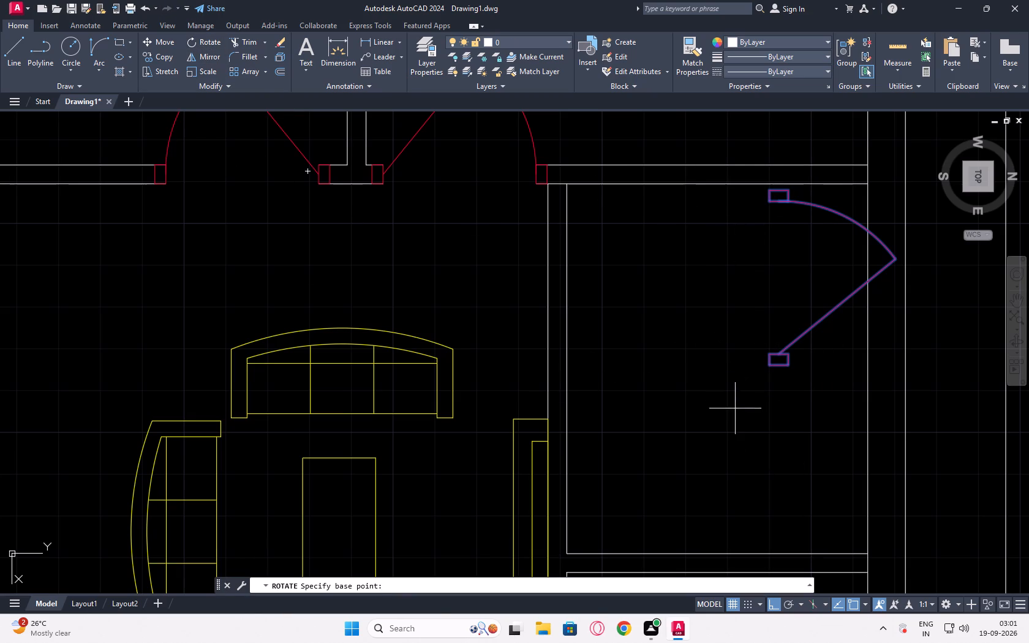
{"action": "left_click", "coordinate": [766, 369]}
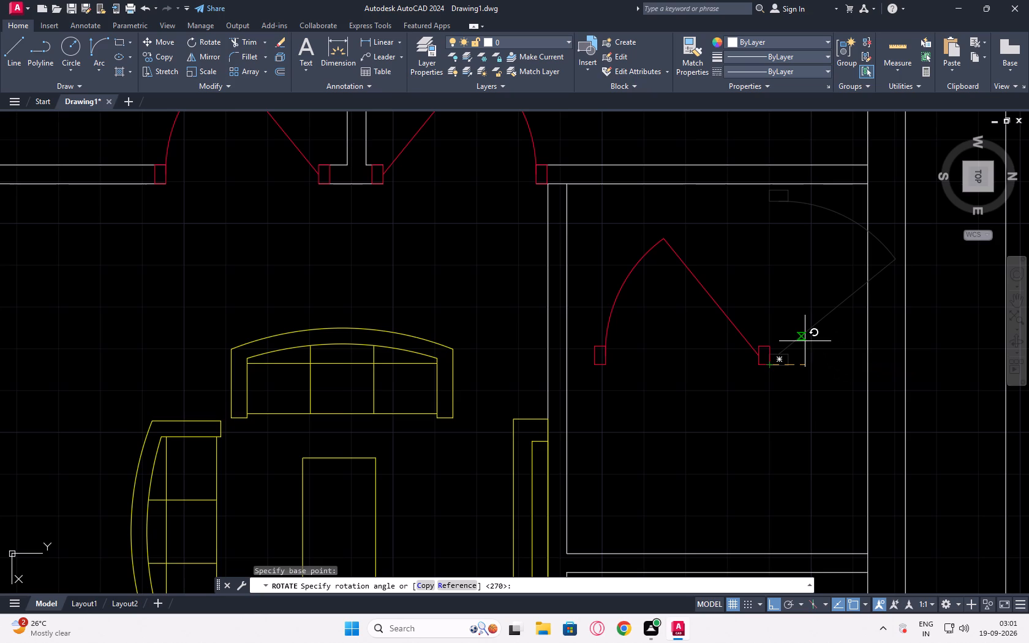
{"action": "left_click", "coordinate": [768, 228]}
Mirror the door and both frame pieces across a vertical line through the hinge-side frame piece's outer corner, erasing the source objects.
{"action": "middle_click_drag", "start_coordinate": [785, 377], "coordinate": [718, 255]}
{"action": "left_click", "coordinate": [723, 220]}
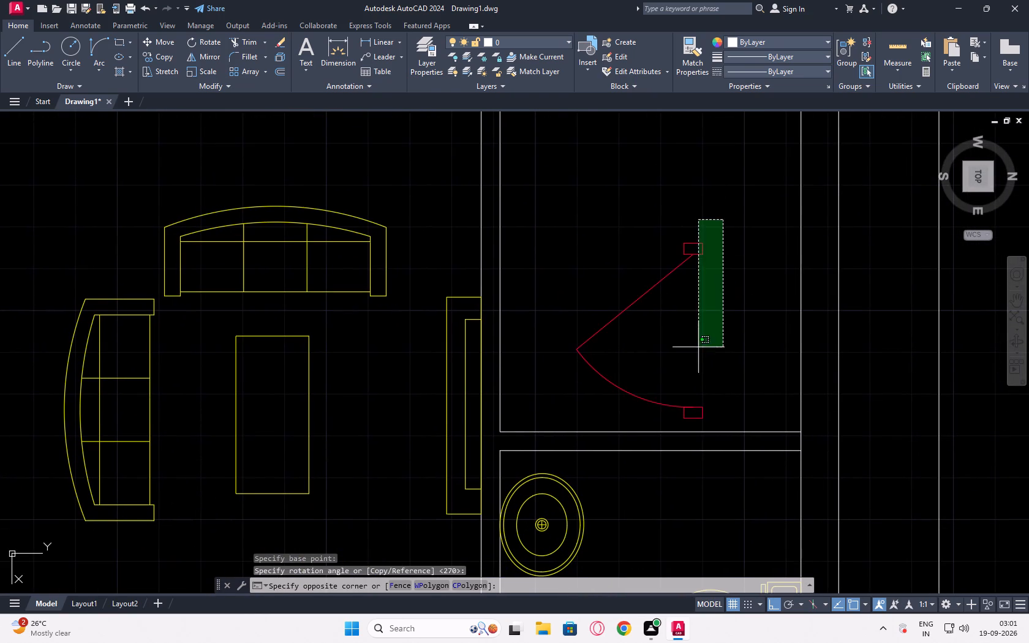
{"action": "left_click", "coordinate": [572, 423]}
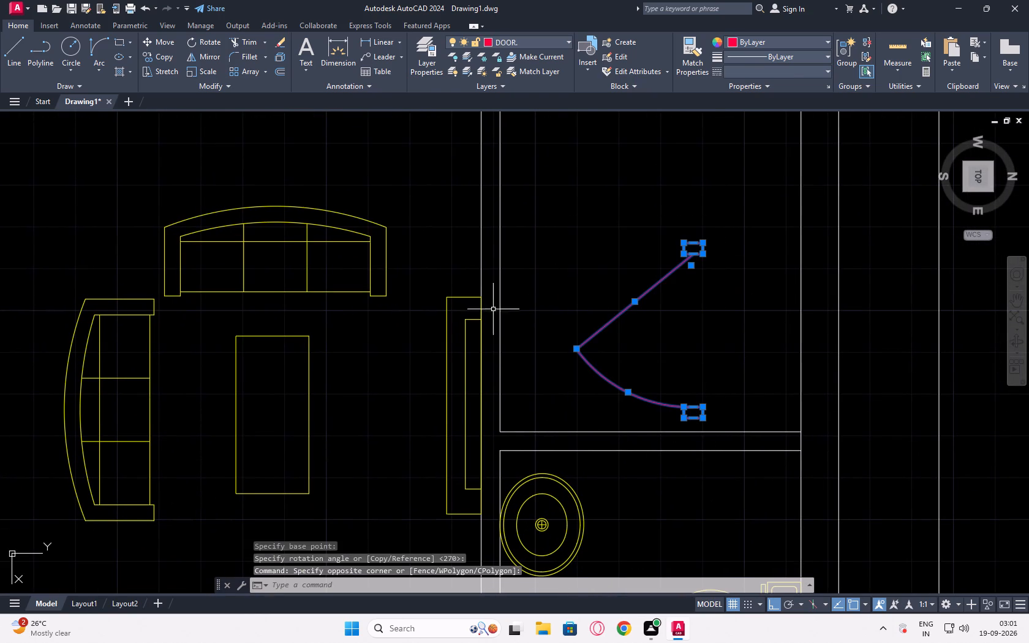
{"action": "left_click", "coordinate": [210, 49]}
{"action": "left_click", "coordinate": [208, 58]}
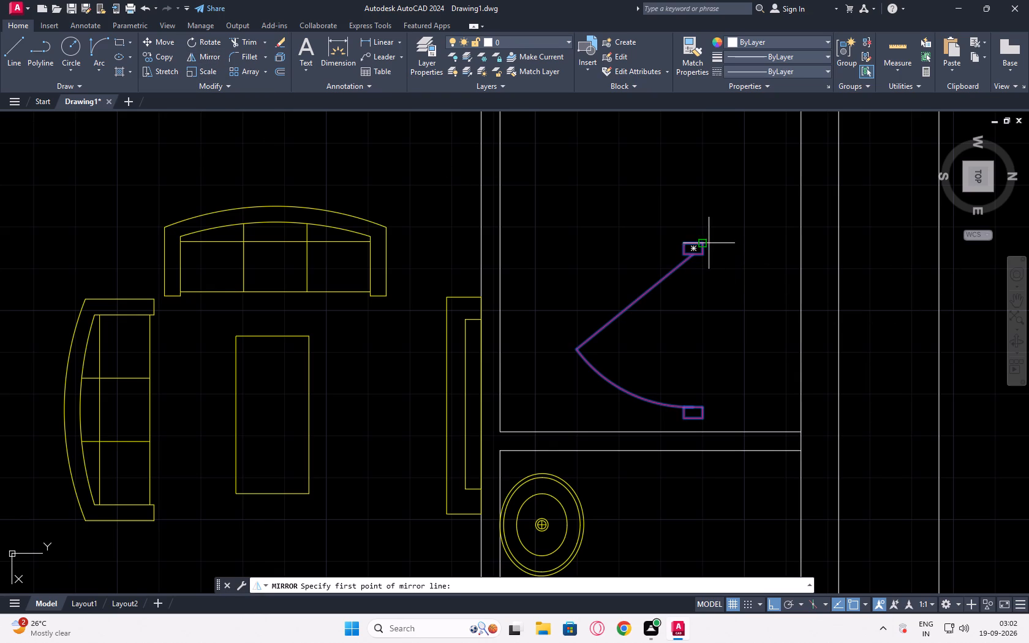
{"action": "left_click", "coordinate": [701, 244]}
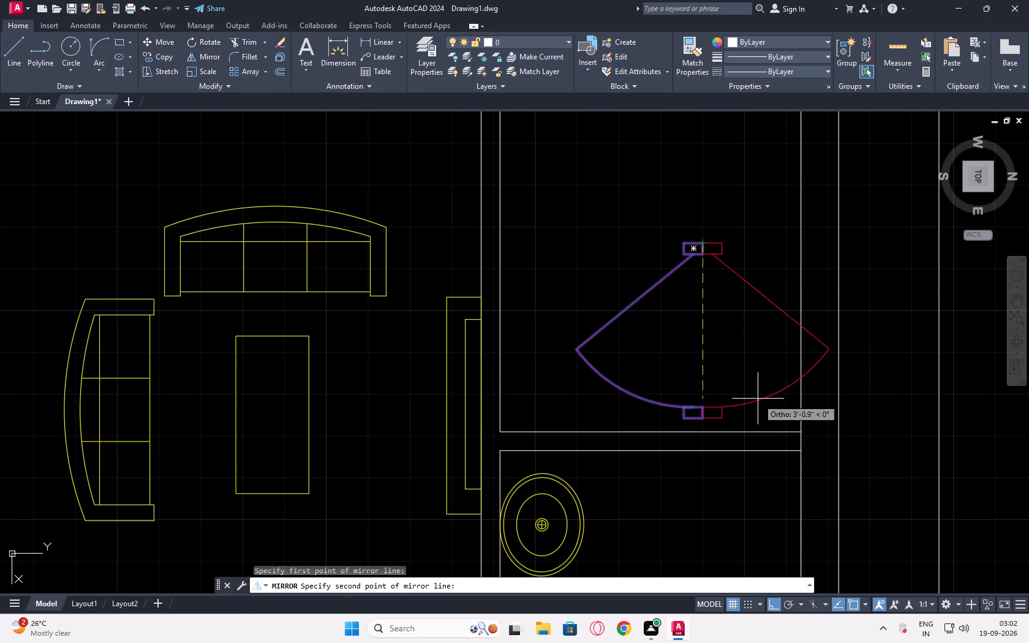
{"action": "left_click_drag", "start_coordinate": [752, 378], "coordinate": [754, 384]}
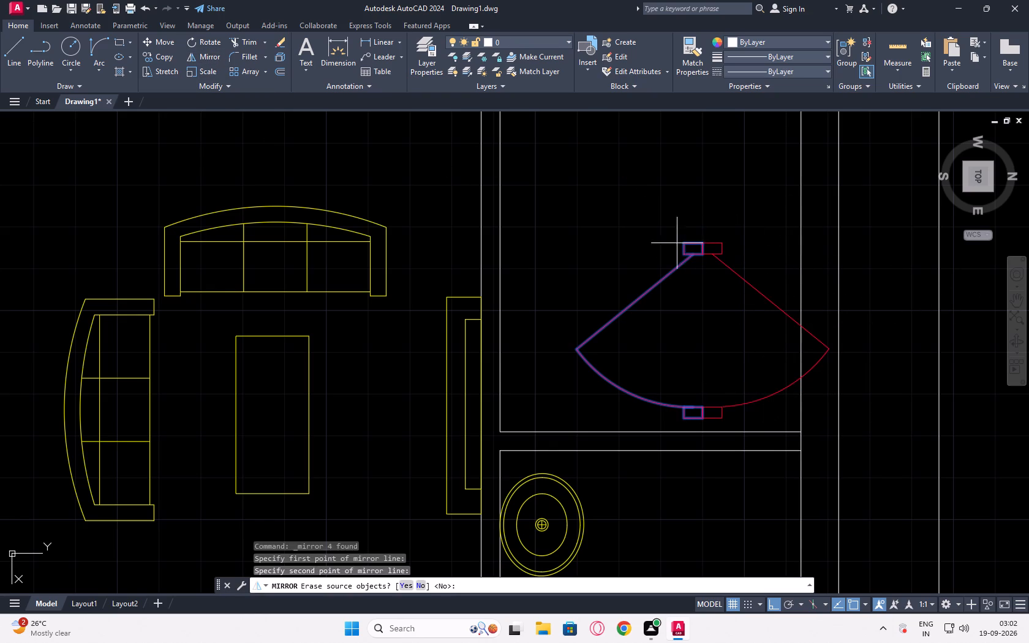
{"action": "left_click", "coordinate": [403, 584]}
Copy the mirrored door with its frame pieces into the empty room's wall facing the sofas, near the bedroom door corner, with ortho mode off.
{"action": "left_click_drag", "start_coordinate": [780, 241], "coordinate": [775, 255]}
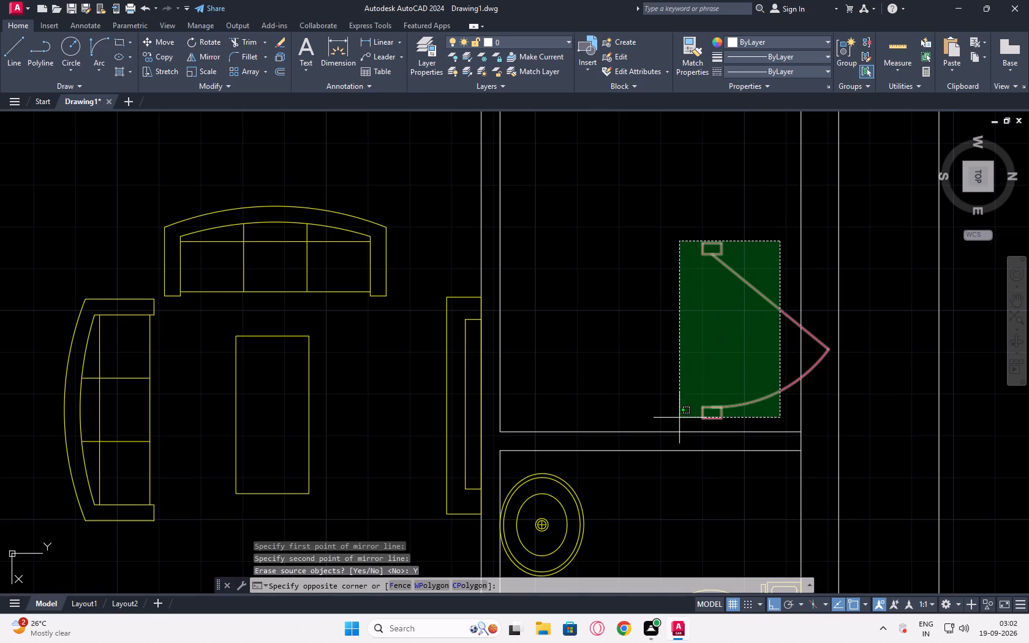
{"action": "left_click", "coordinate": [679, 418]}
{"action": "left_click", "coordinate": [154, 58]}
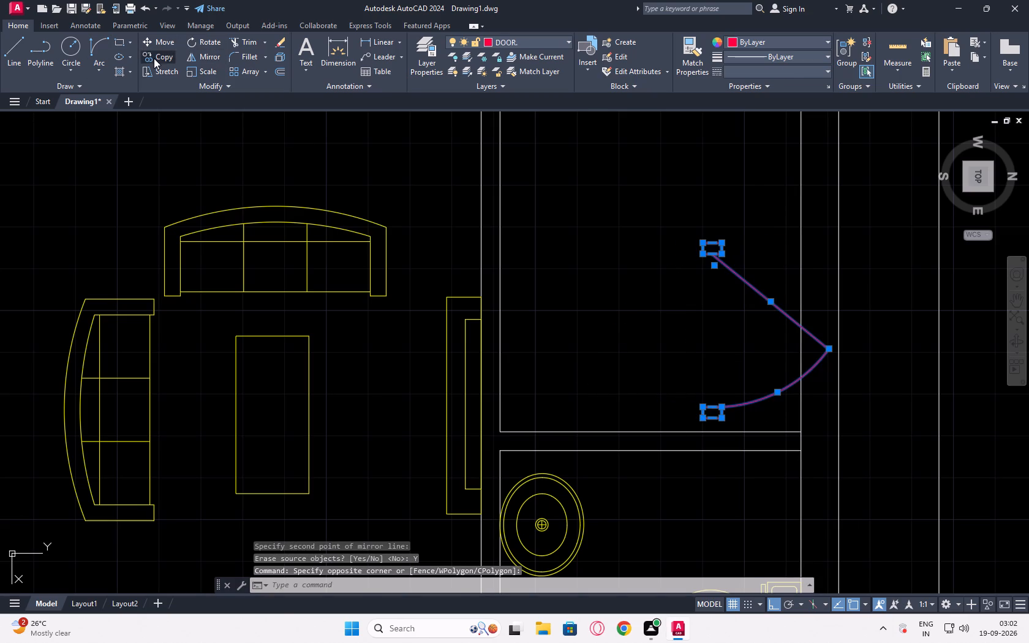
{"action": "left_click", "coordinate": [703, 244]}
{"action": "middle_click_drag", "start_coordinate": [549, 190], "coordinate": [562, 360]}
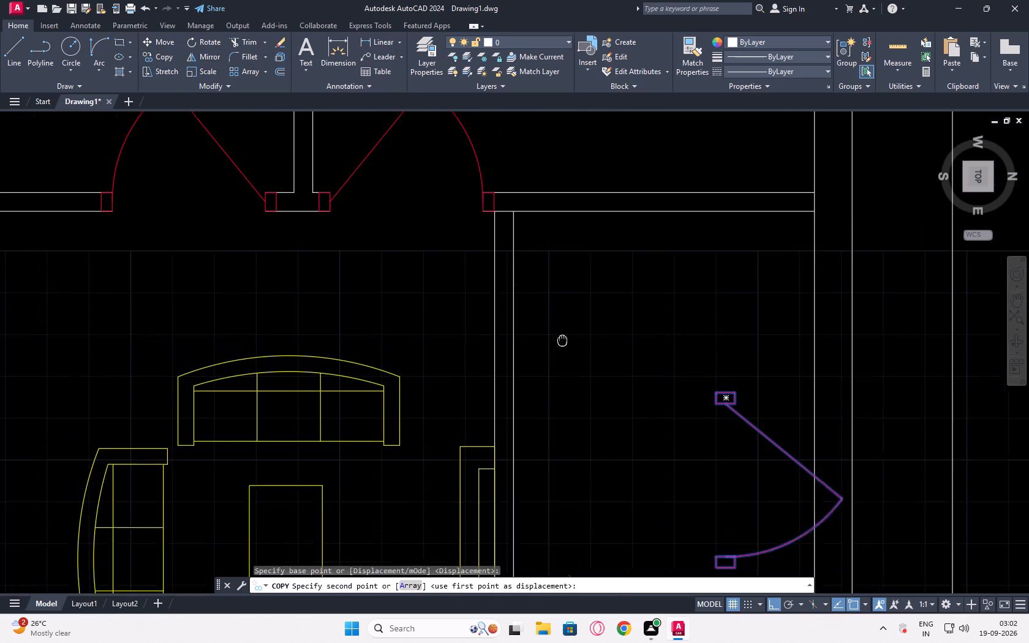
{"action": "middle_click_drag", "start_coordinate": [562, 360], "coordinate": [562, 370]}
{"action": "key", "text": "F8"}
{"action": "scroll", "coordinate": [507, 257], "scroll_direction": "up", "scroll_amount": 2}
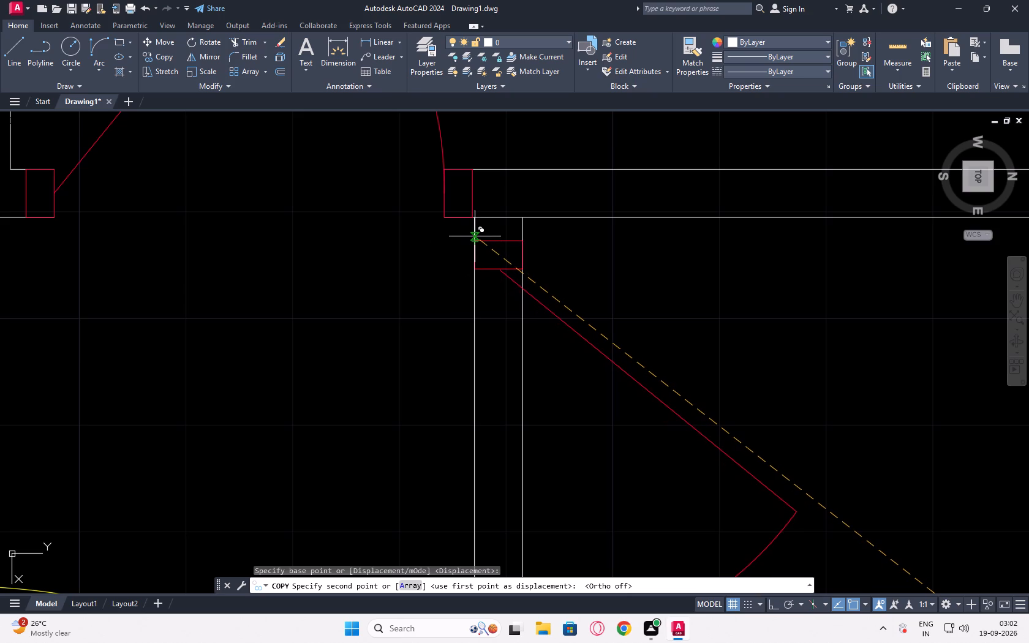
{"action": "left_click", "coordinate": [475, 234]}
{"action": "key", "text": "Escape"}
{"action": "scroll", "coordinate": [622, 316], "scroll_direction": "down", "scroll_amount": 2}
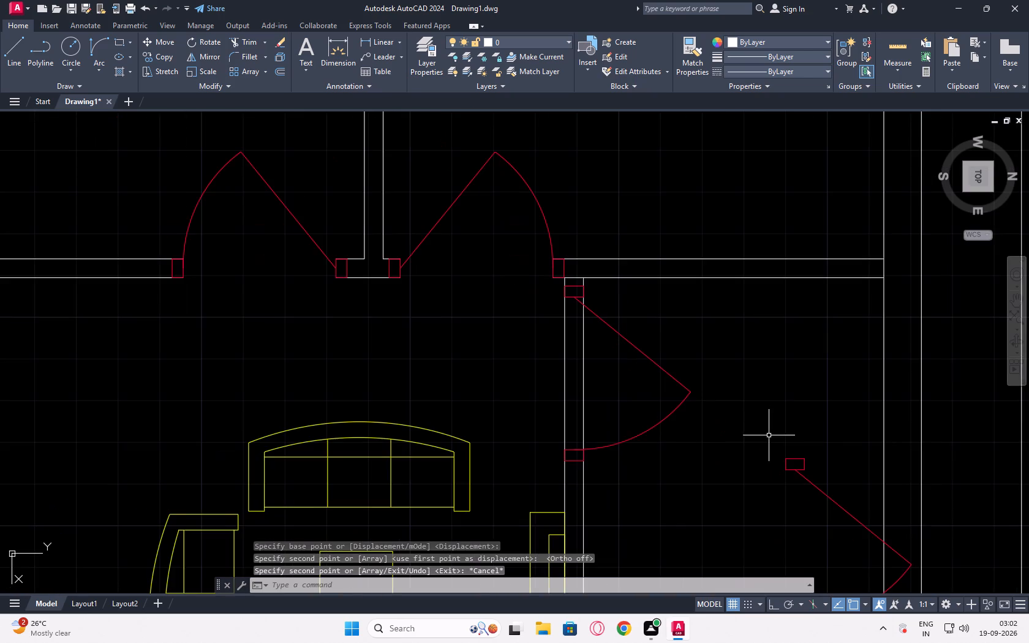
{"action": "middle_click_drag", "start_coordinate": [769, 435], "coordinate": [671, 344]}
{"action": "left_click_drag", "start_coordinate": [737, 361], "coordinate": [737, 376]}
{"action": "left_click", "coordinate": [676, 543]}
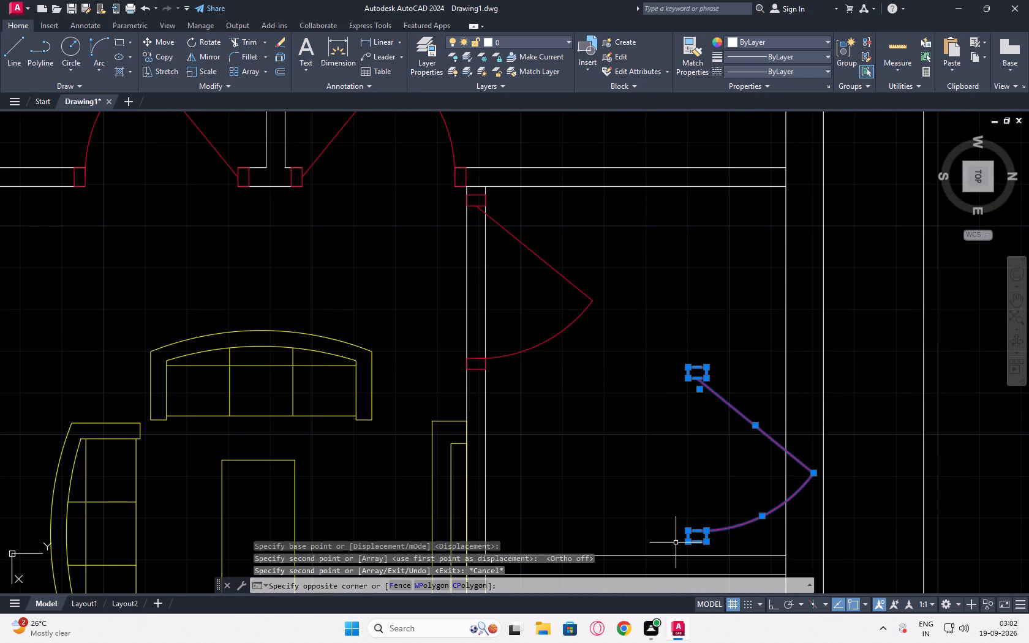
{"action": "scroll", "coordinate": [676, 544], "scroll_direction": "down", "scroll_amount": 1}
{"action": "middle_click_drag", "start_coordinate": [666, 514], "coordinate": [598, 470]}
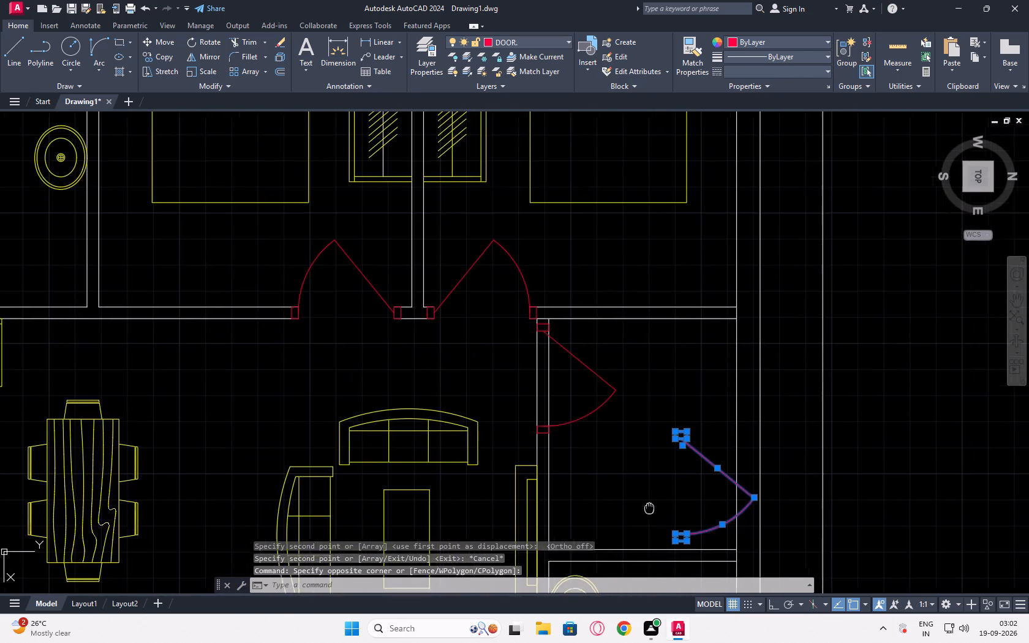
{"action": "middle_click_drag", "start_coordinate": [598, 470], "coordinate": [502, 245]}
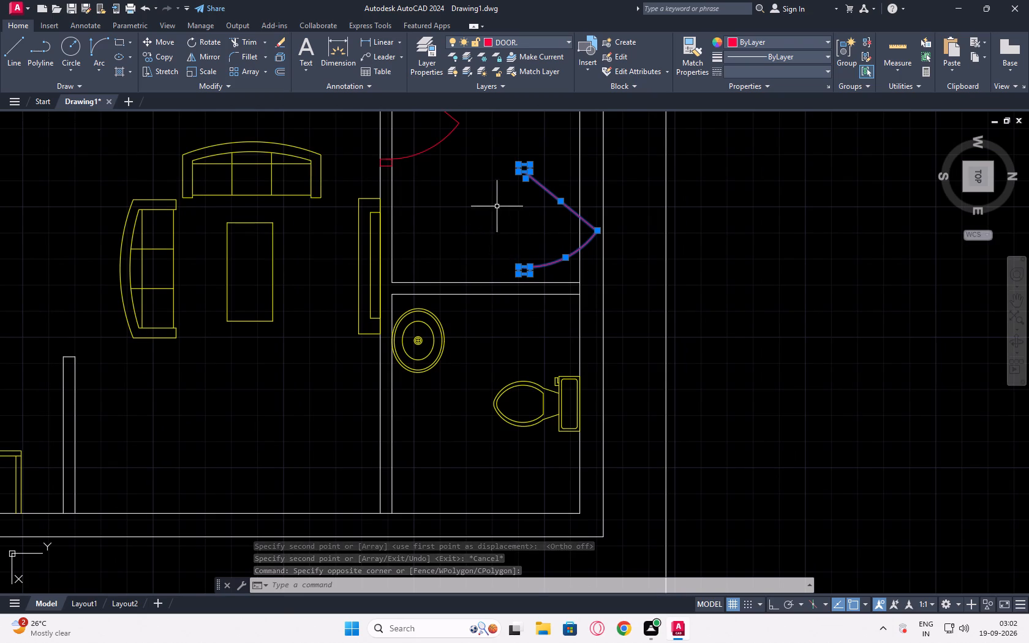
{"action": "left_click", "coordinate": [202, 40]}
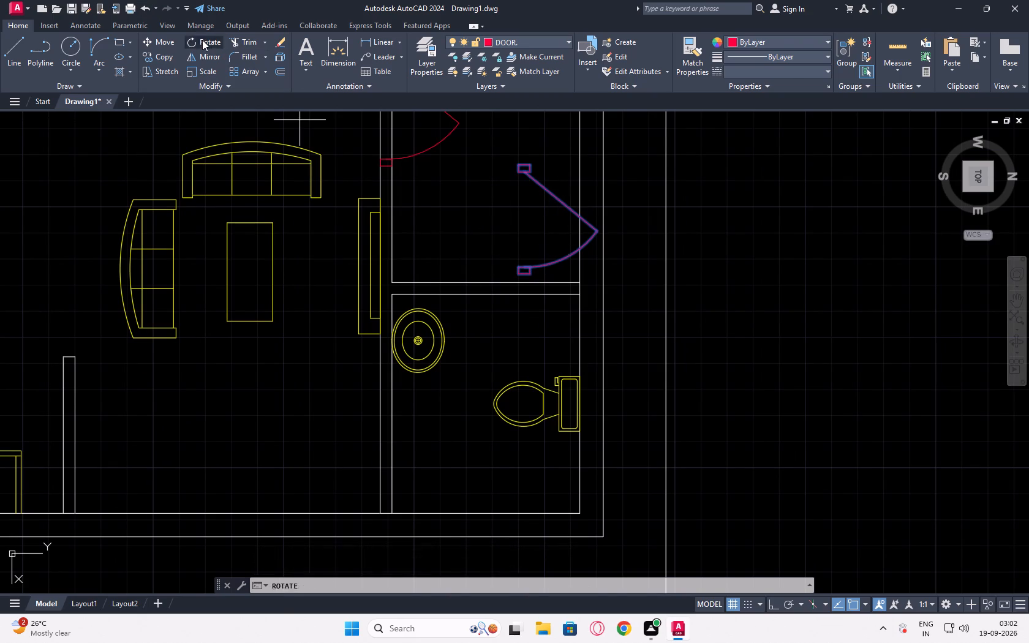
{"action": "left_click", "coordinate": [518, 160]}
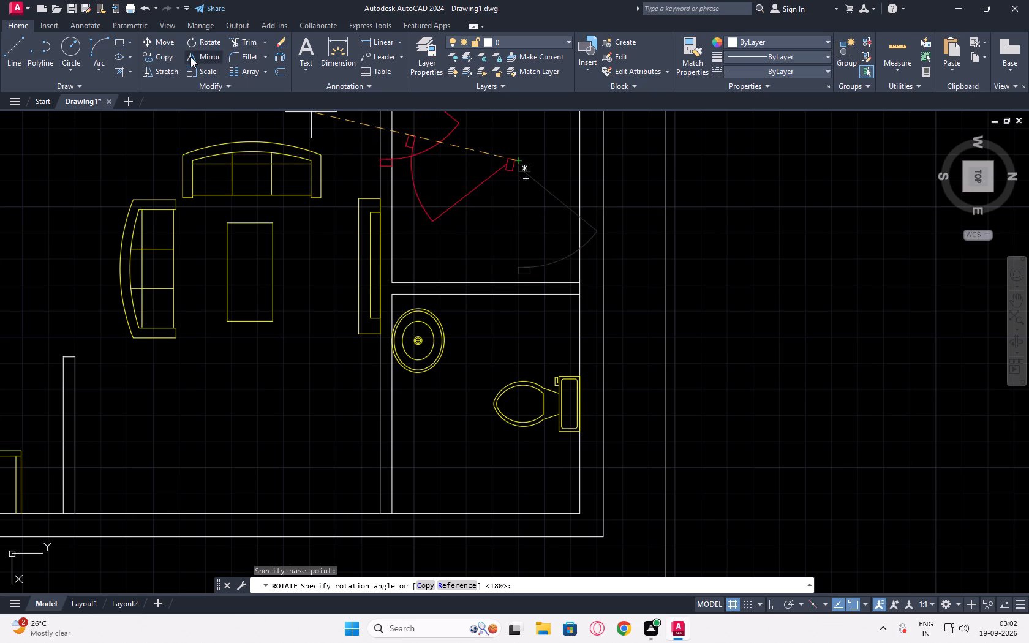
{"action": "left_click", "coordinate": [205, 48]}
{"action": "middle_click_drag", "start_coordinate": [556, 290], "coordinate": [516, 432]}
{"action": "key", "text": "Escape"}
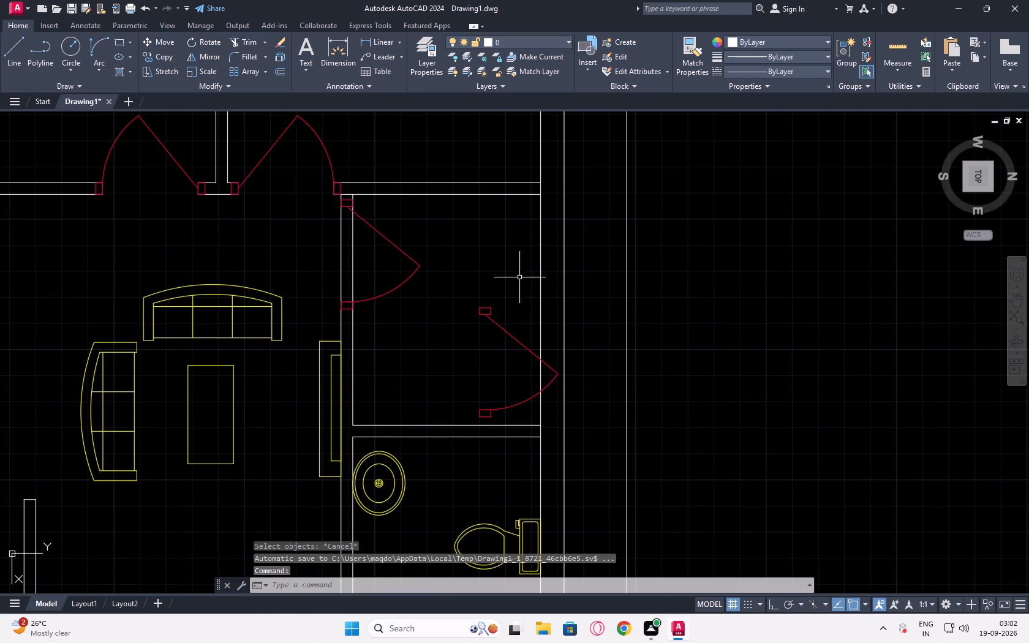
Move the spare door with its frame pieces from the empty room to the open floor beside the small corner bathroom.
{"action": "left_click_drag", "start_coordinate": [519, 275], "coordinate": [513, 288]}
{"action": "left_click", "coordinate": [453, 418]}
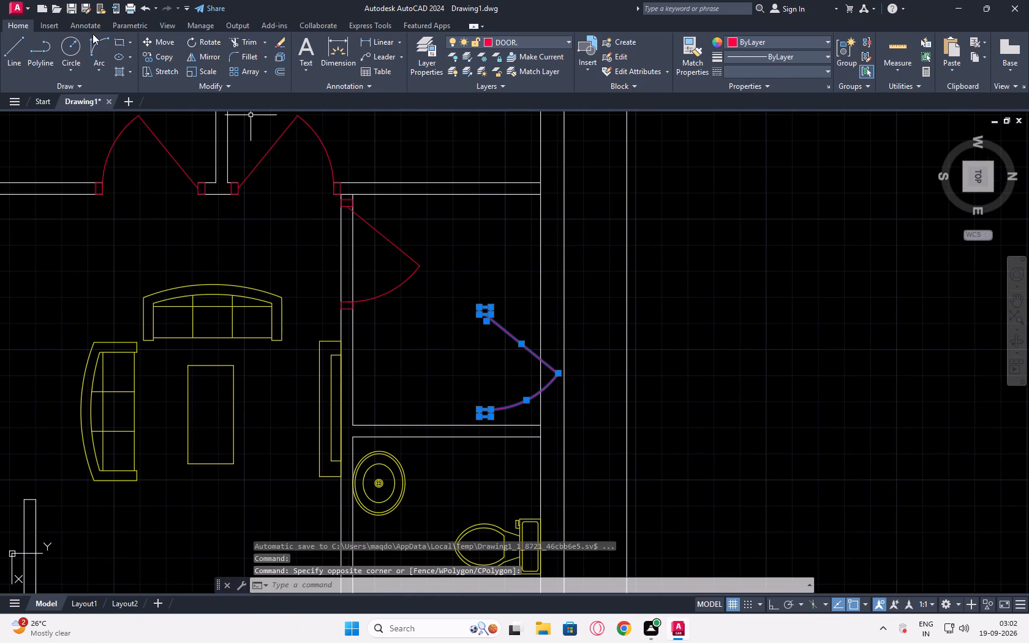
{"action": "left_click", "coordinate": [164, 41]}
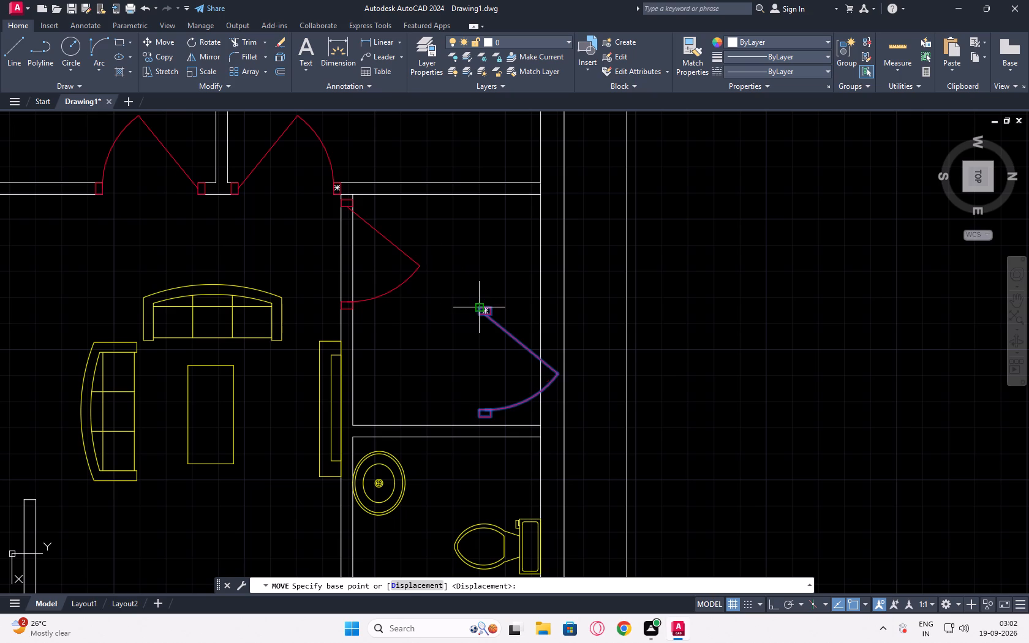
{"action": "left_click_drag", "start_coordinate": [475, 307], "coordinate": [494, 309]}
{"action": "middle_click_drag", "start_coordinate": [721, 406], "coordinate": [796, 74]}
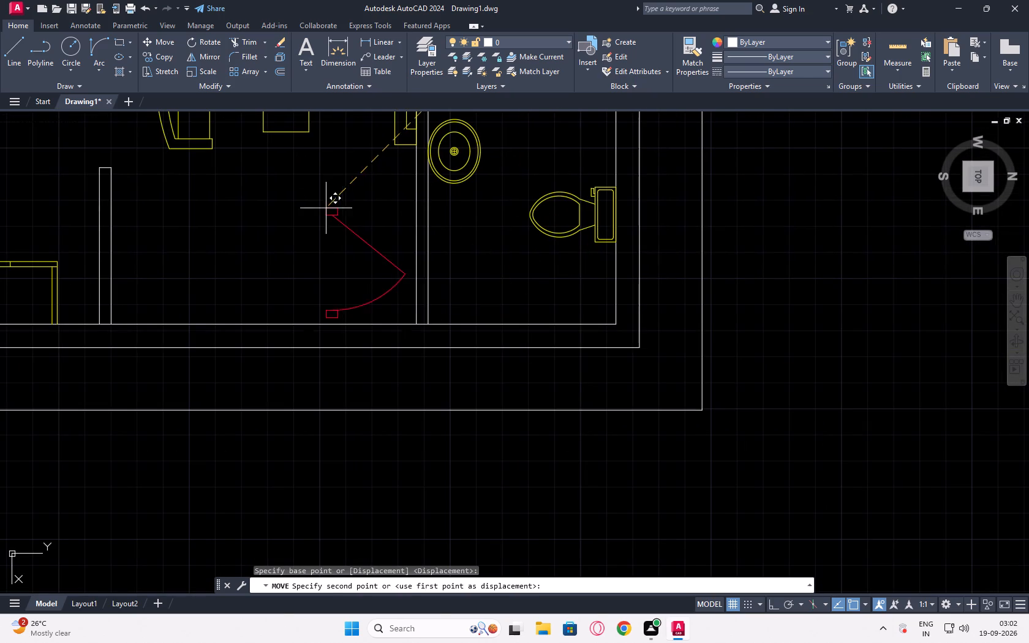
{"action": "left_click", "coordinate": [293, 189]}
{"action": "key", "text": "Escape"}
Rotate the spare door and both frame pieces 180 degrees around the hinge-side frame piece's outer corner, with ortho mode on.
{"action": "left_click", "coordinate": [356, 168]}
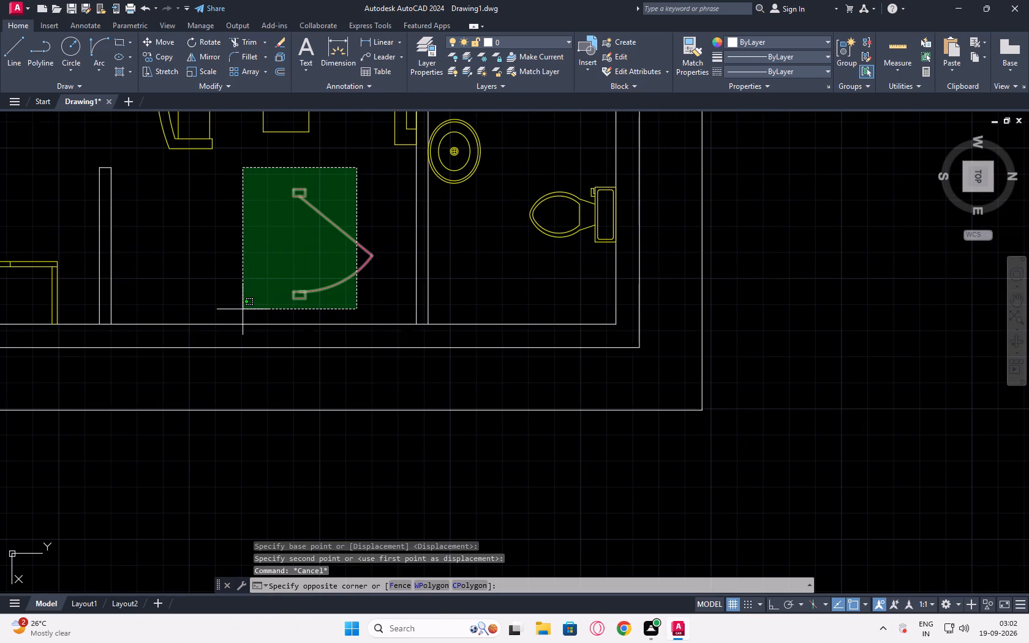
{"action": "left_click", "coordinate": [243, 309]}
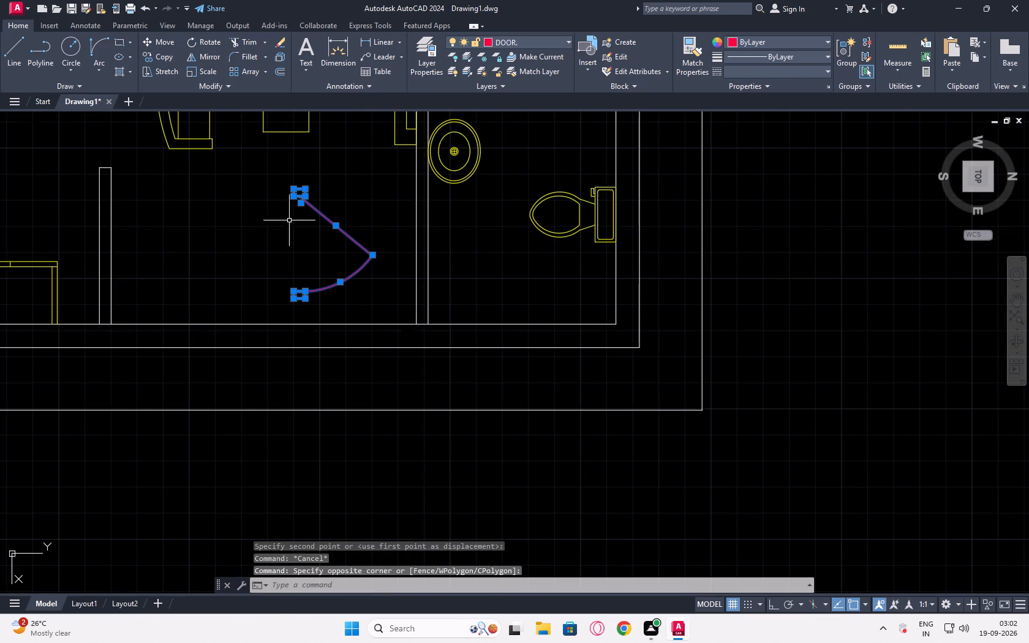
{"action": "left_click", "coordinate": [216, 42]}
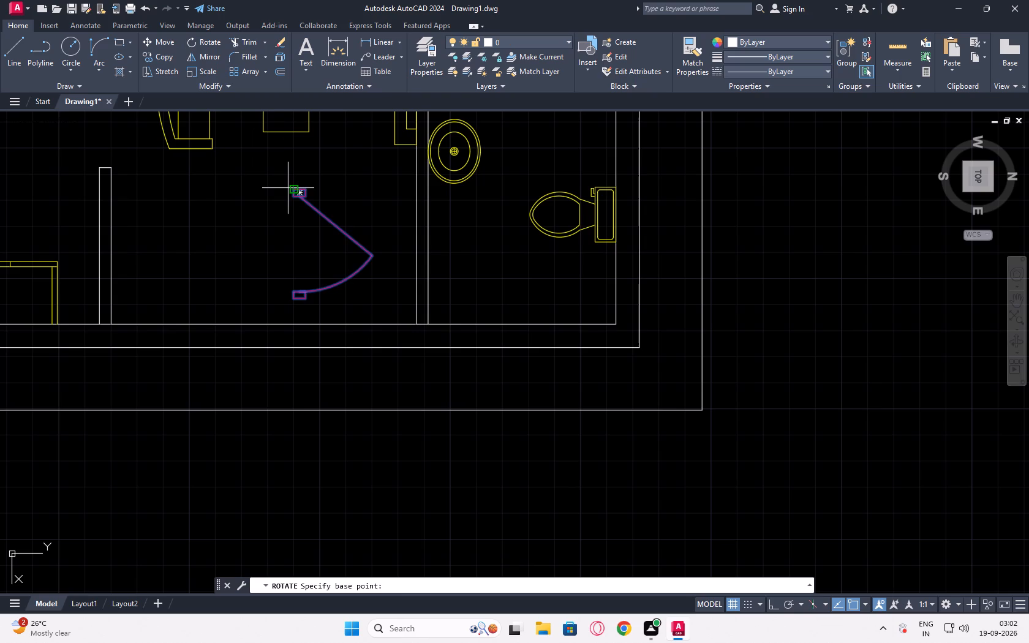
{"action": "left_click", "coordinate": [288, 188]}
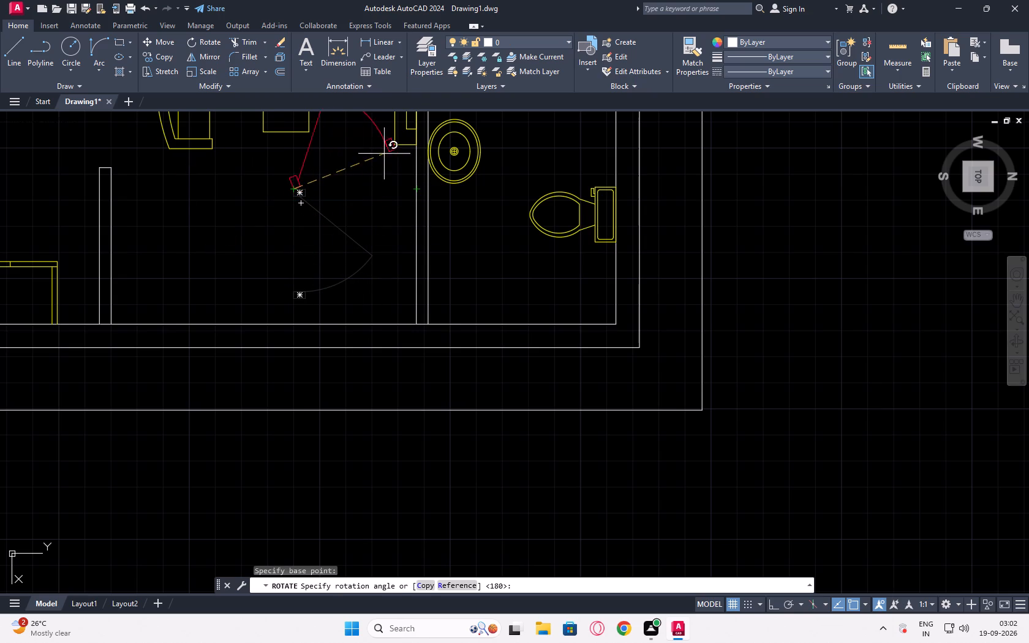
{"action": "middle_click_drag", "start_coordinate": [312, 179], "coordinate": [271, 405]}
{"action": "scroll", "coordinate": [271, 405], "scroll_direction": "up", "scroll_amount": 1}
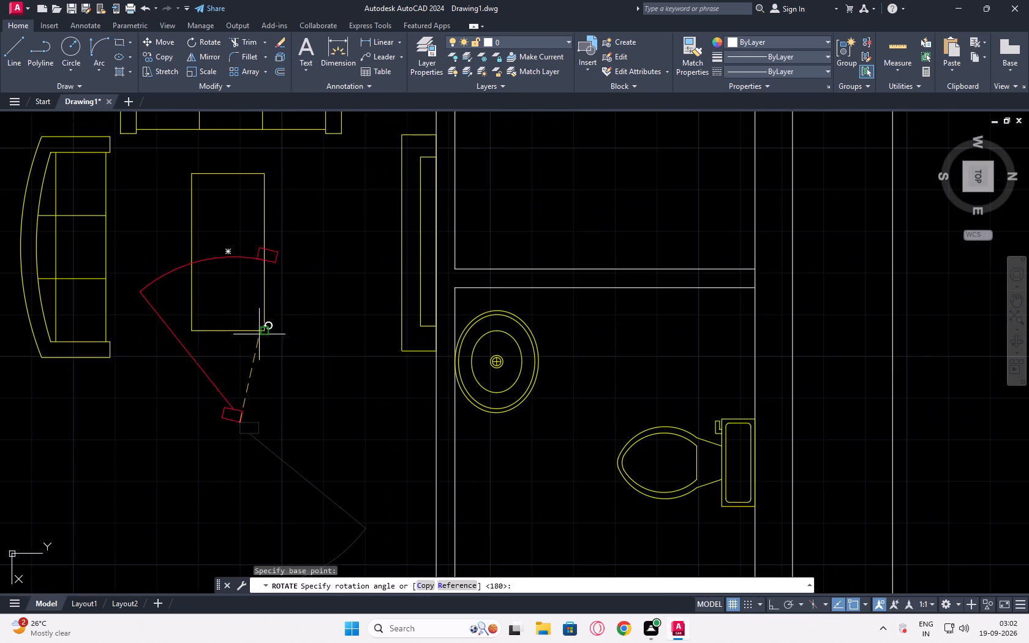
{"action": "key", "text": "F8"}
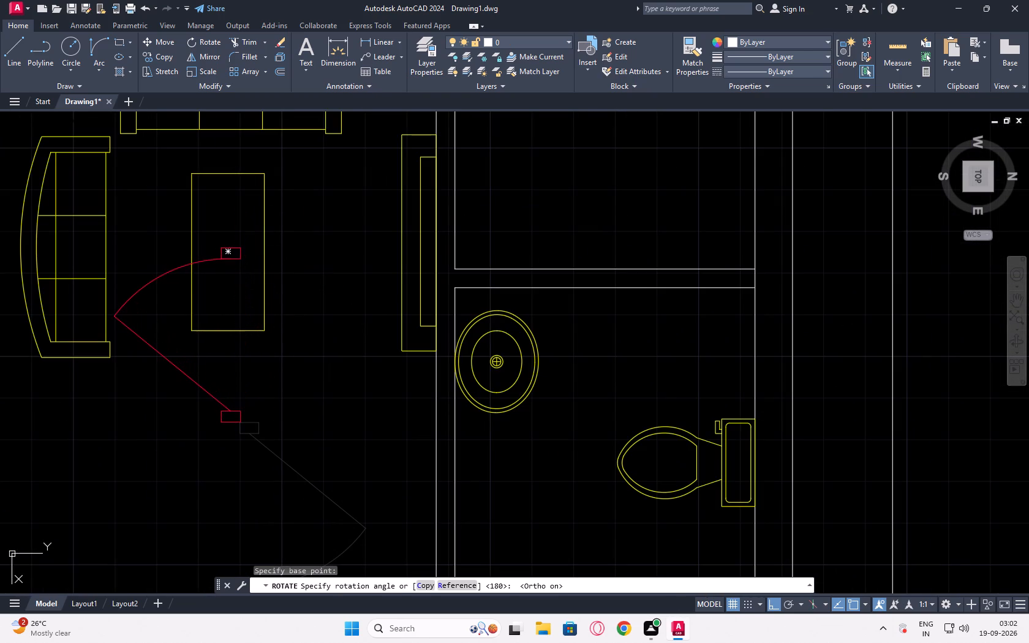
{"action": "left_click", "coordinate": [239, 209]}
{"action": "key", "text": "Escape"}
Mirror the rotated door and both frame pieces across a vertical line through the hinge-side frame piece's outer corner, erasing the source objects.
{"action": "left_click_drag", "start_coordinate": [154, 248], "coordinate": [163, 279]}
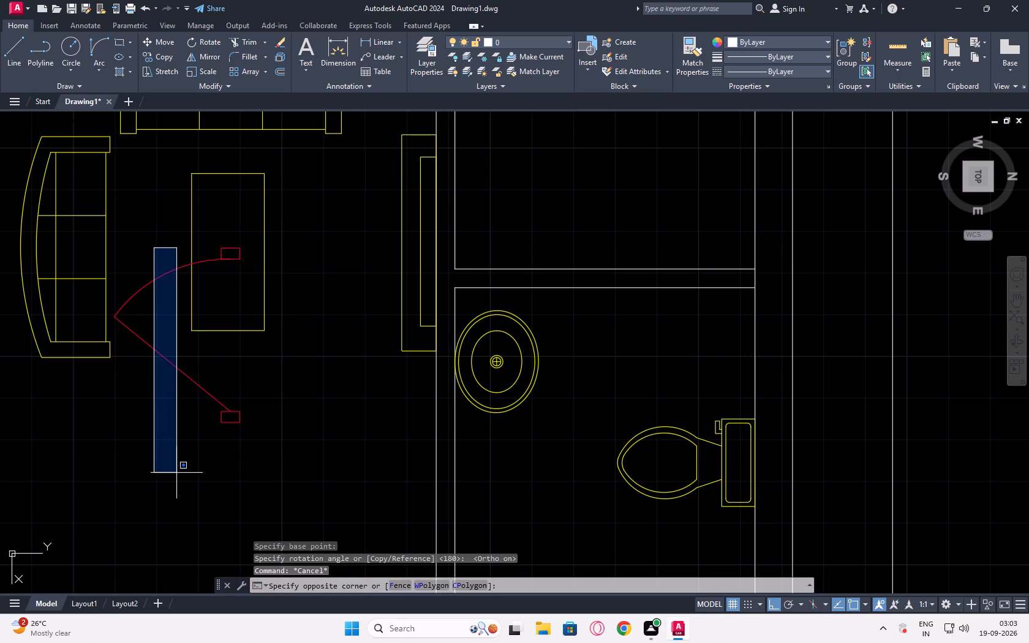
{"action": "left_click", "coordinate": [176, 473]}
{"action": "left_click_drag", "start_coordinate": [305, 464], "coordinate": [274, 451]}
{"action": "left_click", "coordinate": [194, 382]}
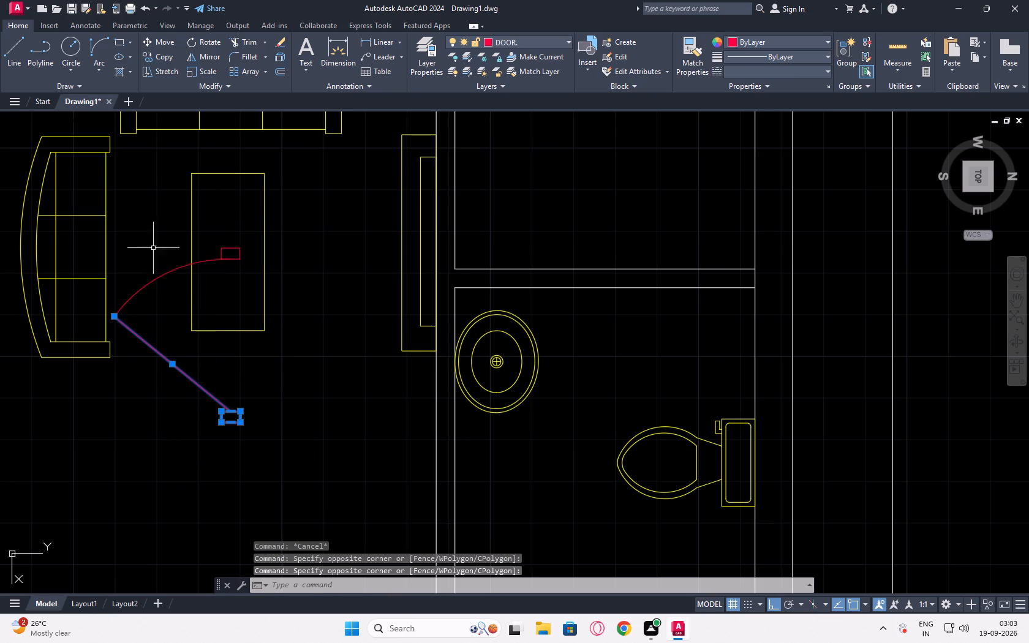
{"action": "left_click_drag", "start_coordinate": [149, 260], "coordinate": [153, 269]}
{"action": "left_click", "coordinate": [142, 323]}
{"action": "left_click", "coordinate": [240, 240]}
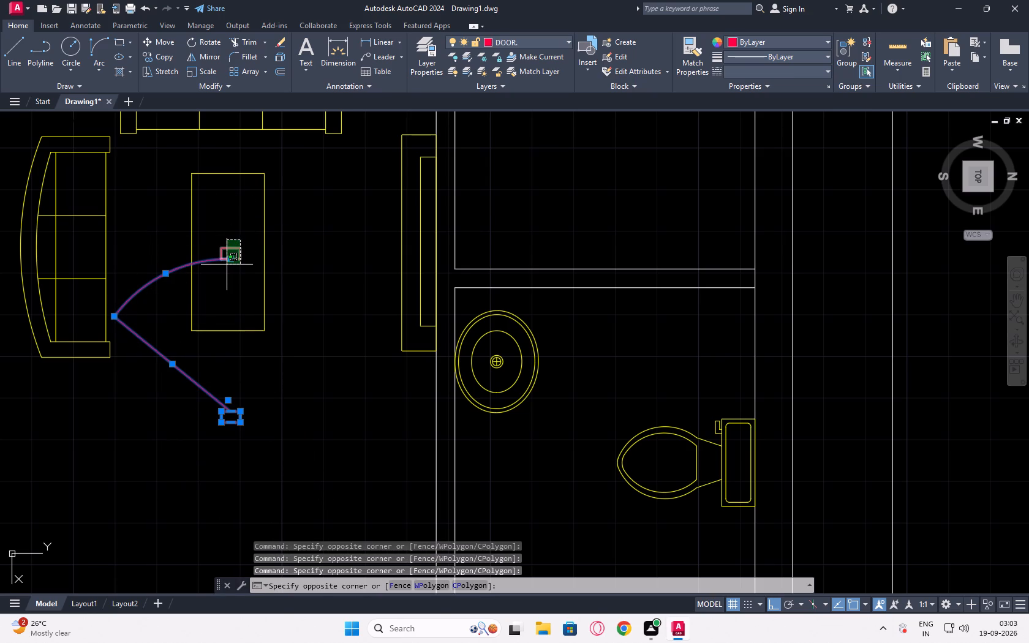
{"action": "left_click", "coordinate": [227, 265]}
{"action": "left_click", "coordinate": [201, 53]}
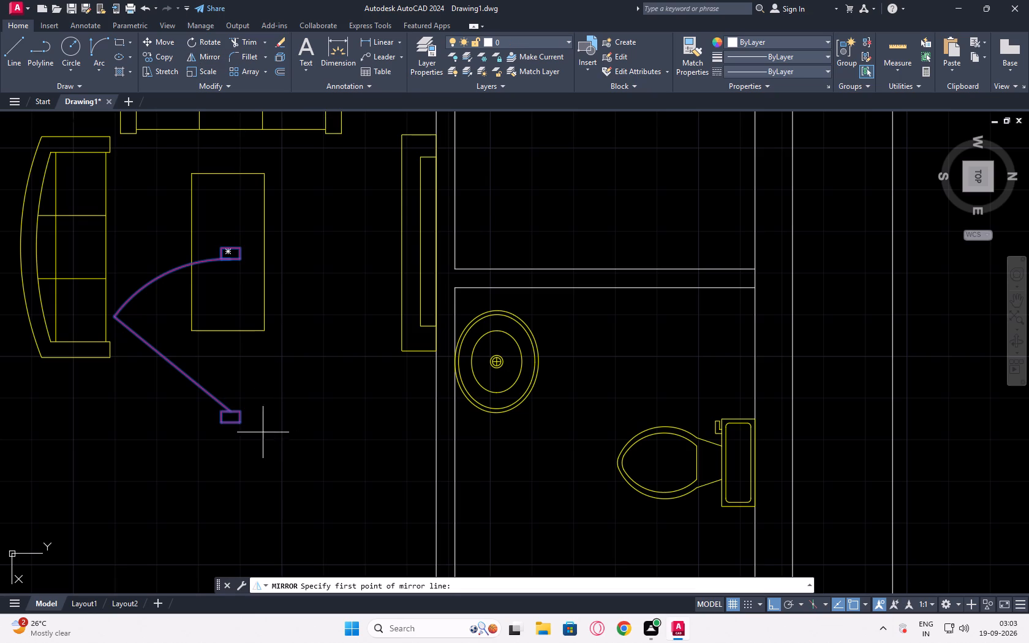
{"action": "left_click", "coordinate": [243, 420]}
{"action": "left_click", "coordinate": [247, 299]}
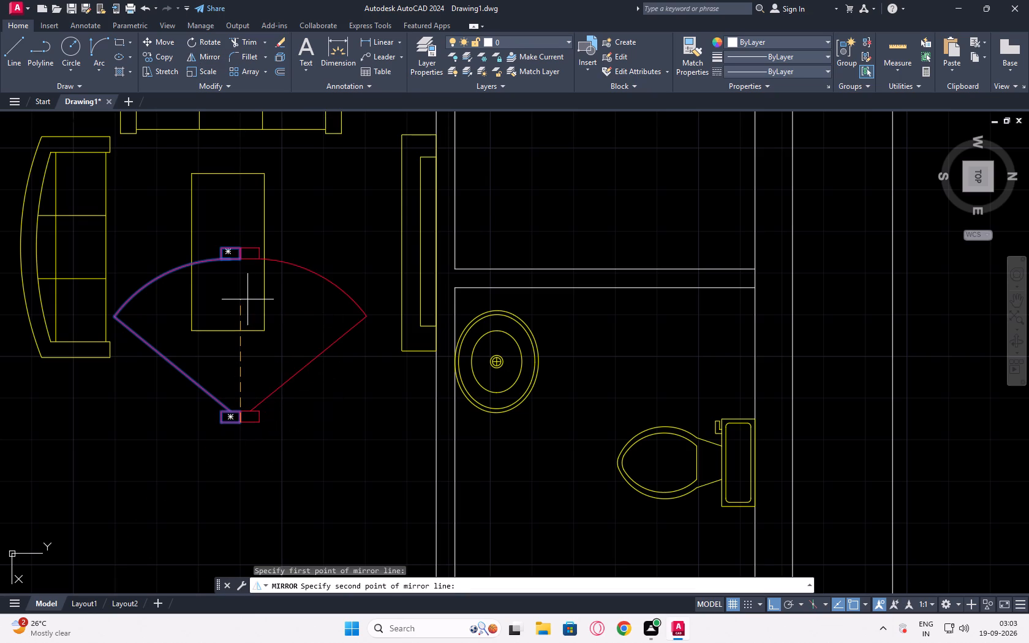
{"action": "left_click", "coordinate": [353, 243]}
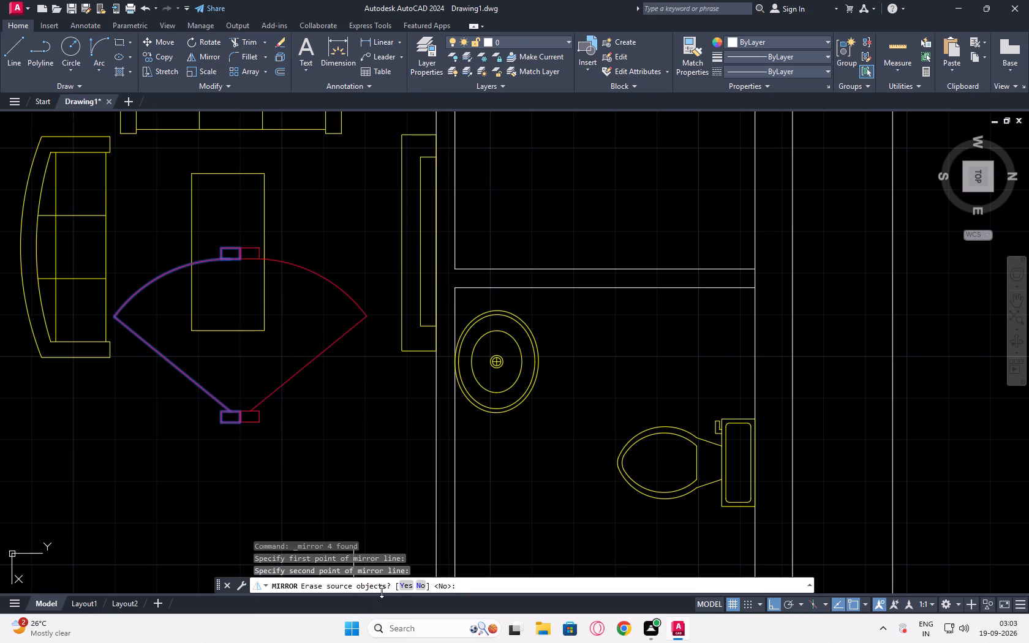
{"action": "left_click", "coordinate": [399, 584]}
Move the mirrored door and frame pieces into the corner bathroom's wall beside the outer wall corner, with ortho mode off.
{"action": "left_click", "coordinate": [345, 261]}
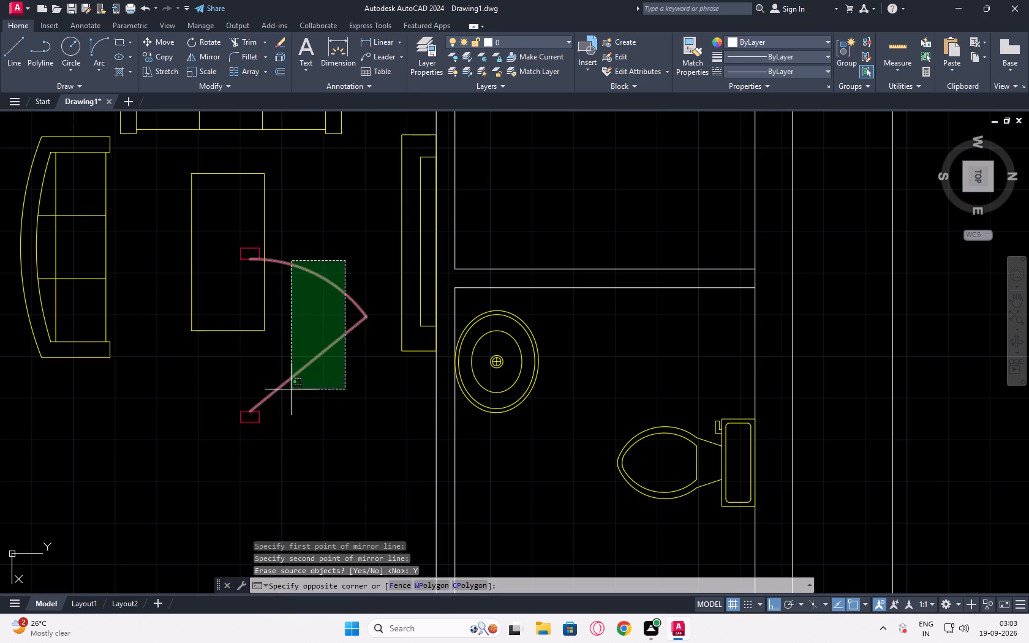
{"action": "left_click", "coordinate": [288, 396]}
{"action": "left_click", "coordinate": [259, 413]}
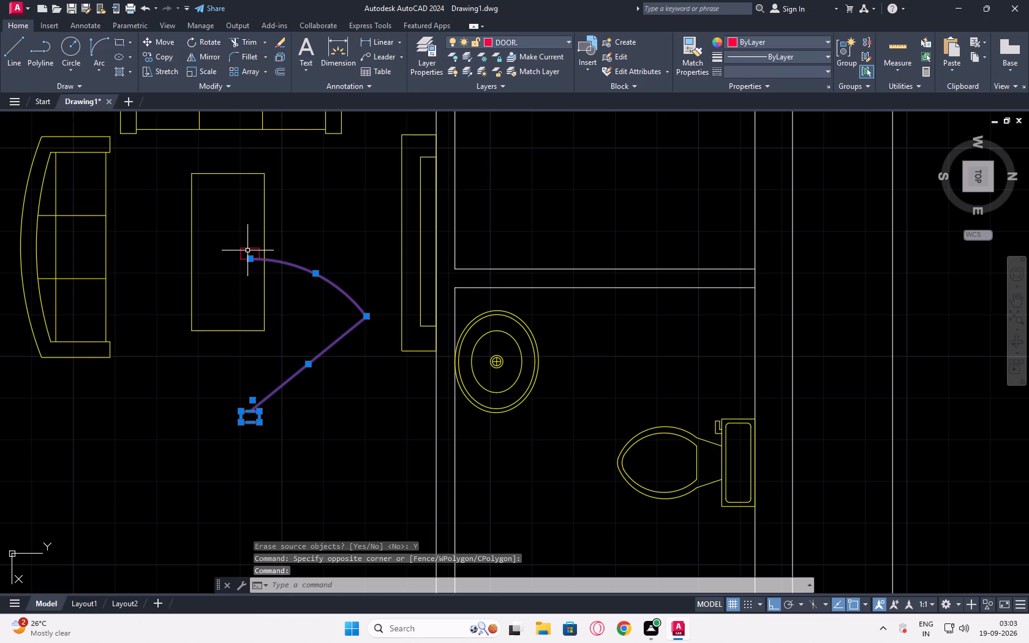
{"action": "left_click", "coordinate": [247, 250]}
{"action": "left_click", "coordinate": [248, 247]}
{"action": "left_click", "coordinate": [248, 247]}
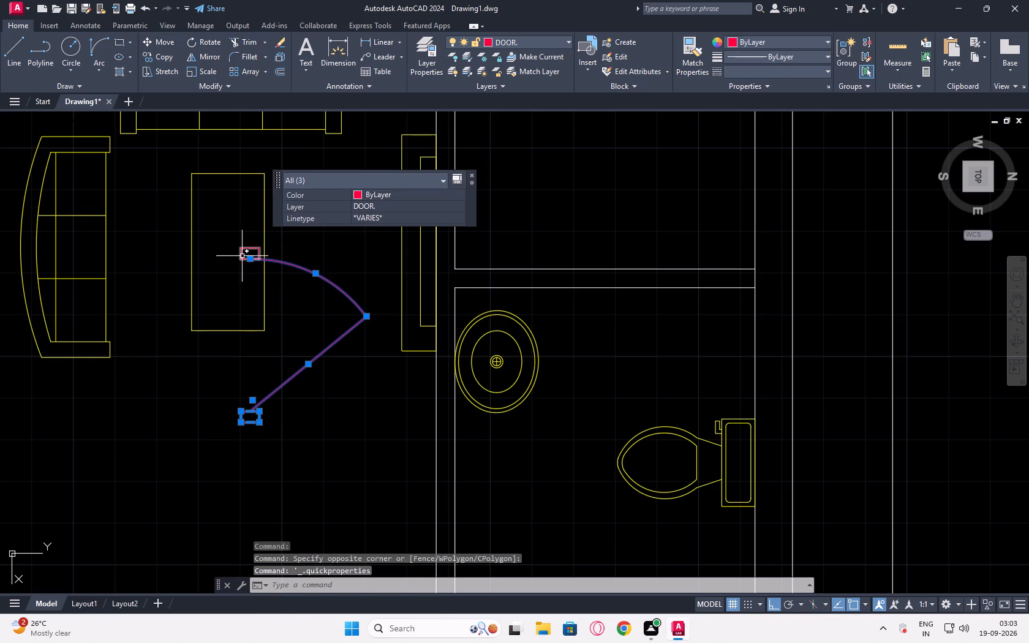
{"action": "left_click", "coordinate": [242, 256]}
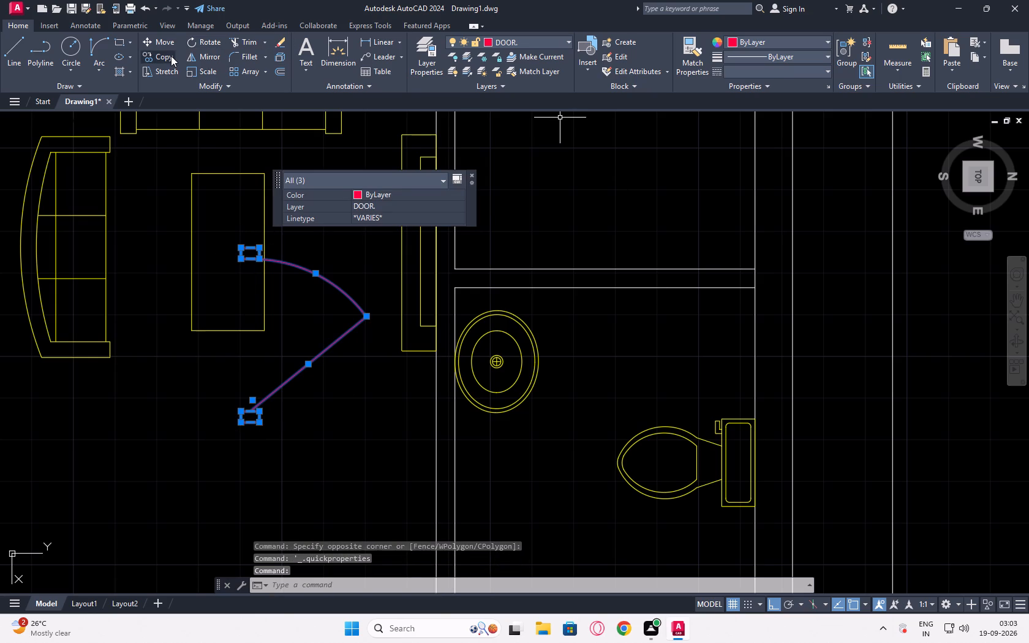
{"action": "left_click", "coordinate": [153, 42]}
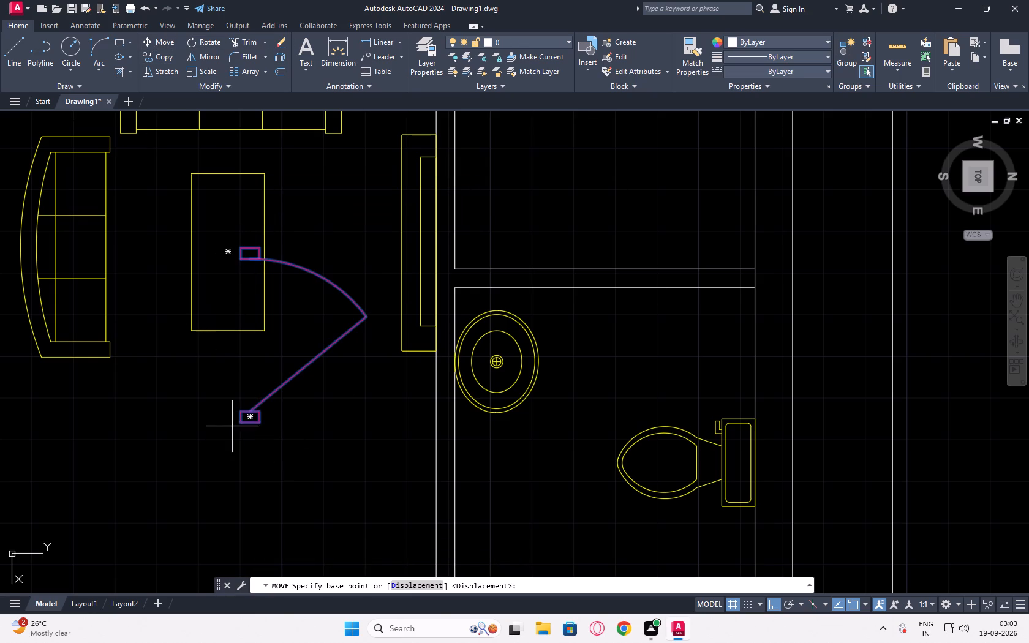
{"action": "left_click", "coordinate": [241, 426]}
{"action": "middle_click_drag", "start_coordinate": [568, 552], "coordinate": [555, 454]}
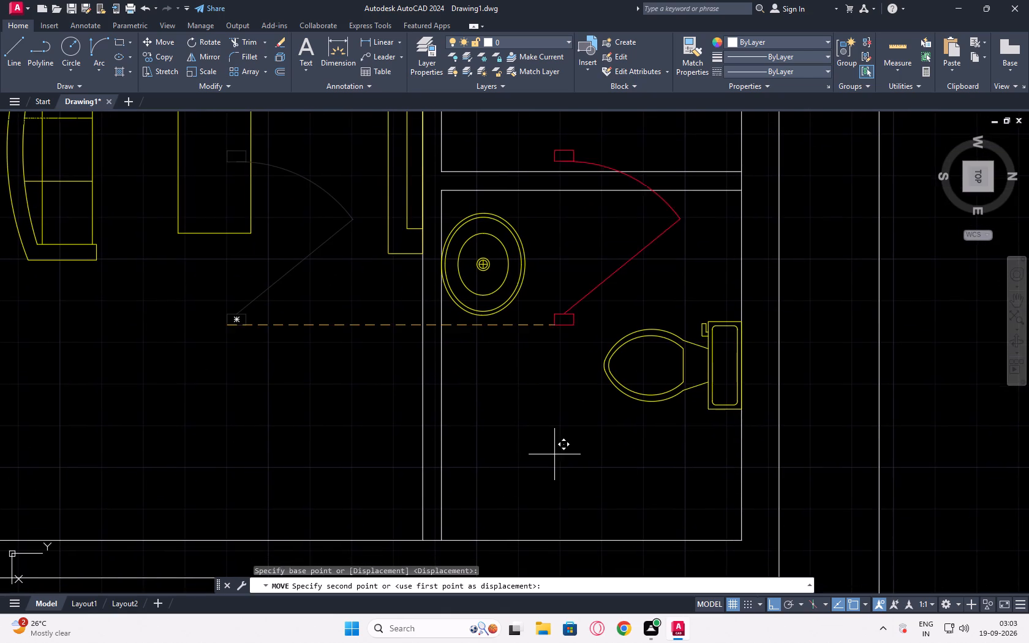
{"action": "key", "text": "F8"}
{"action": "middle_click_drag", "start_coordinate": [581, 523], "coordinate": [579, 415]}
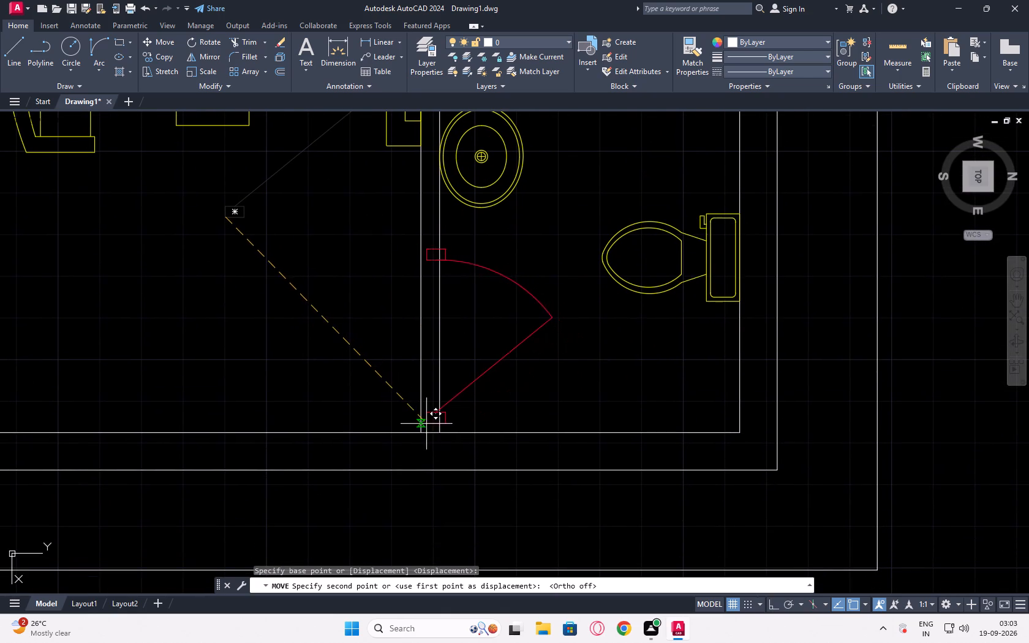
{"action": "scroll", "coordinate": [426, 424], "scroll_direction": "up", "scroll_amount": 1}
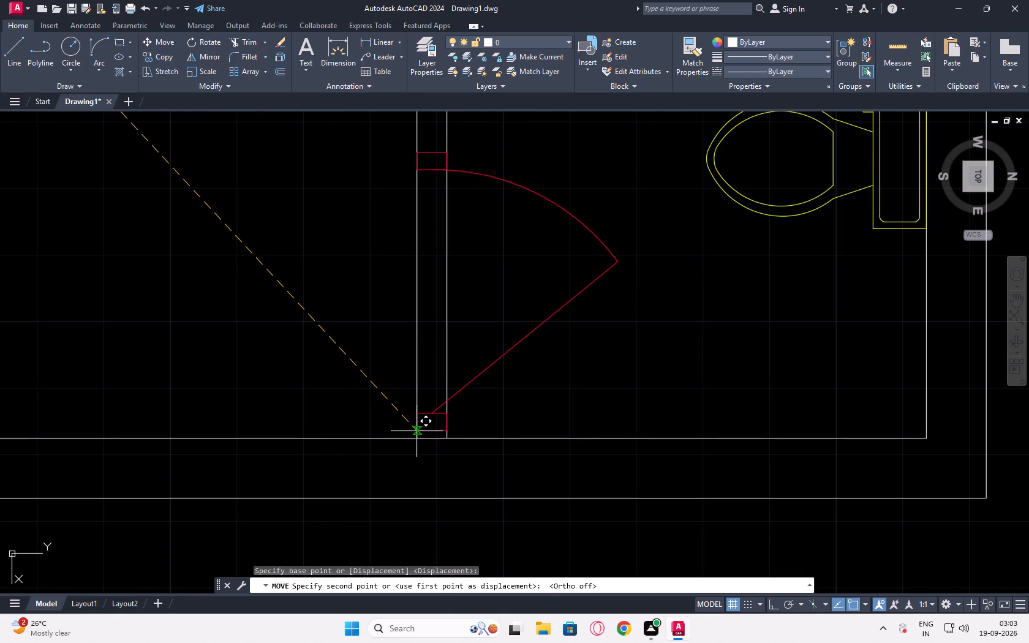
{"action": "left_click", "coordinate": [417, 431]}
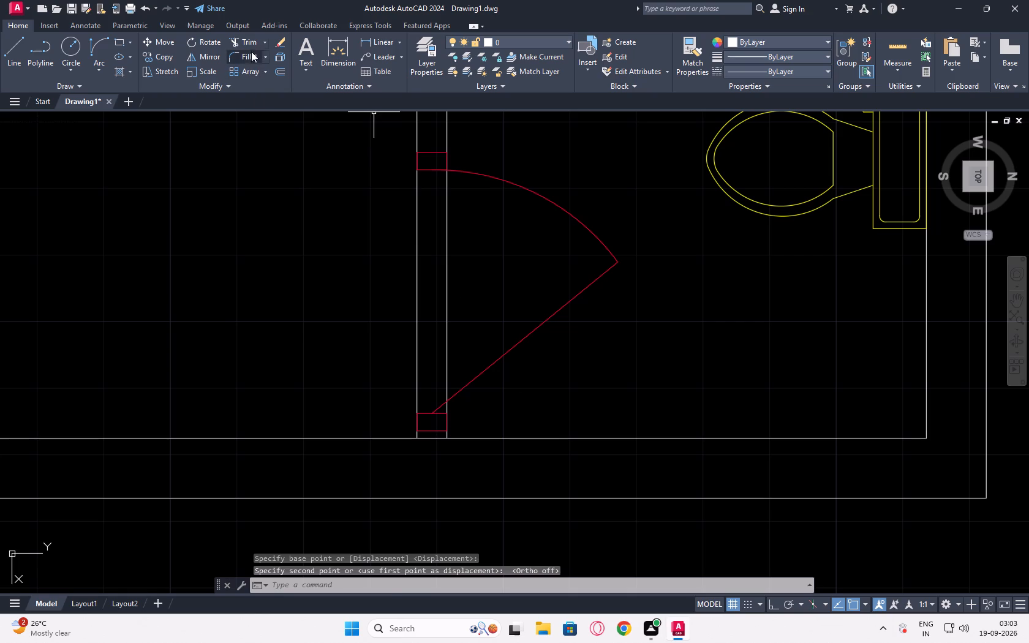
Trim the wall lines crossing the corner bathroom's door opening, including the short leftover by the hinge-side frame piece.
{"action": "left_click", "coordinate": [249, 45]}
{"action": "left_click_drag", "start_coordinate": [473, 251], "coordinate": [360, 301]}
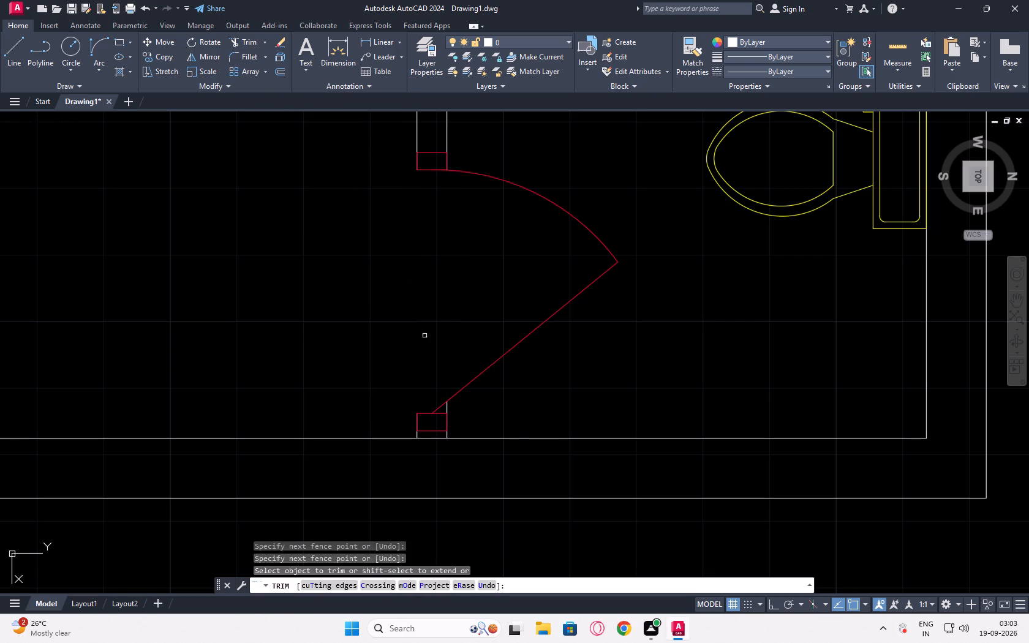
{"action": "scroll", "coordinate": [465, 415], "scroll_direction": "up", "scroll_amount": 2}
{"action": "left_click_drag", "start_coordinate": [437, 394], "coordinate": [414, 392]}
{"action": "scroll", "coordinate": [466, 394], "scroll_direction": "down", "scroll_amount": 3}
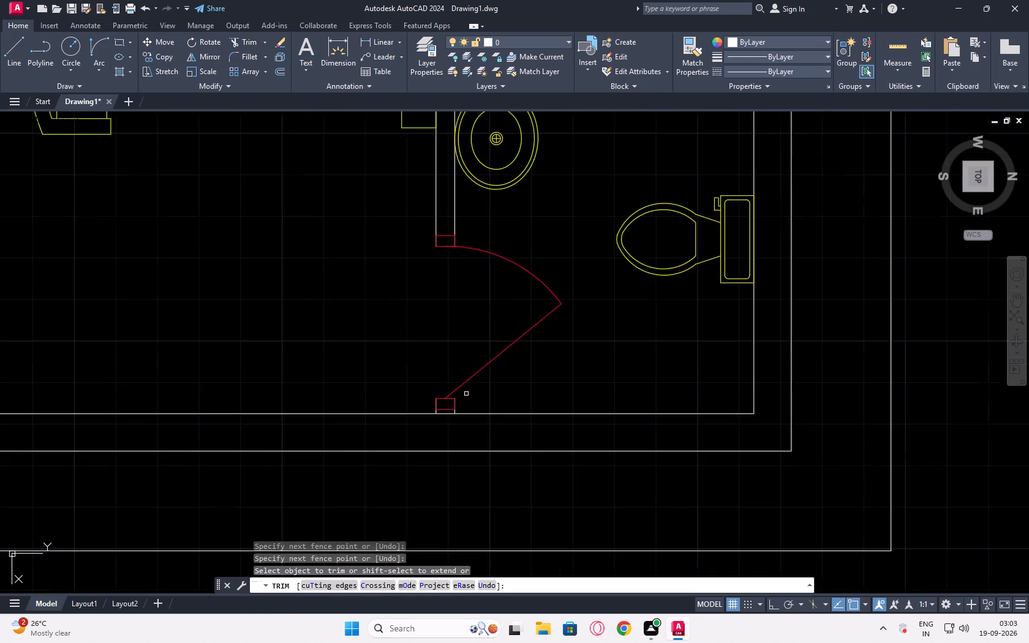
Trim the wall lines crossing the empty room's door opening, including the short leftover beside the hinge.
{"action": "scroll", "coordinate": [511, 215], "scroll_direction": "down", "scroll_amount": 3}
{"action": "middle_click_drag", "start_coordinate": [518, 247], "coordinate": [510, 476]}
{"action": "scroll", "coordinate": [497, 350], "scroll_direction": "up", "scroll_amount": 3}
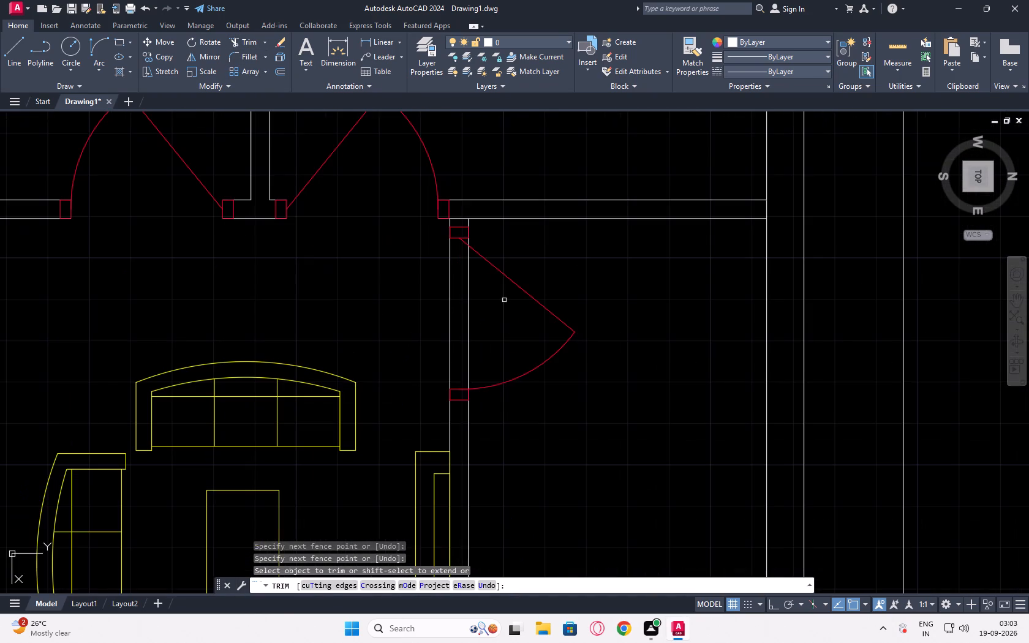
{"action": "left_click_drag", "start_coordinate": [505, 300], "coordinate": [420, 322]}
{"action": "scroll", "coordinate": [482, 211], "scroll_direction": "up", "scroll_amount": 3}
{"action": "left_click", "coordinate": [423, 326]}
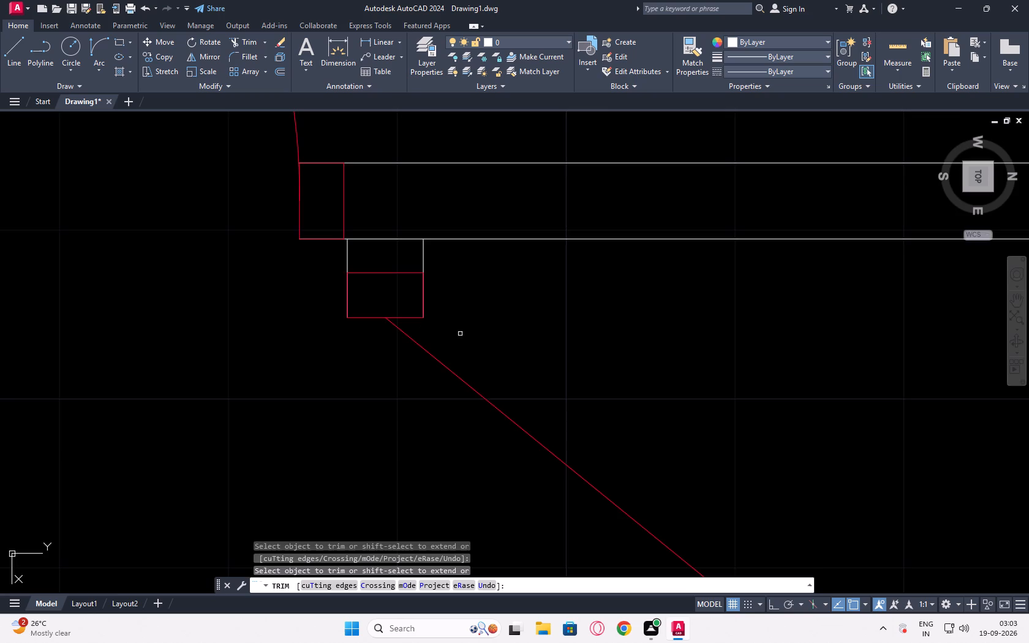
{"action": "scroll", "coordinate": [524, 330], "scroll_direction": "down", "scroll_amount": 5}
{"action": "middle_click_drag", "start_coordinate": [641, 354], "coordinate": [623, 329]}
{"action": "scroll", "coordinate": [623, 329], "scroll_direction": "down", "scroll_amount": 1}
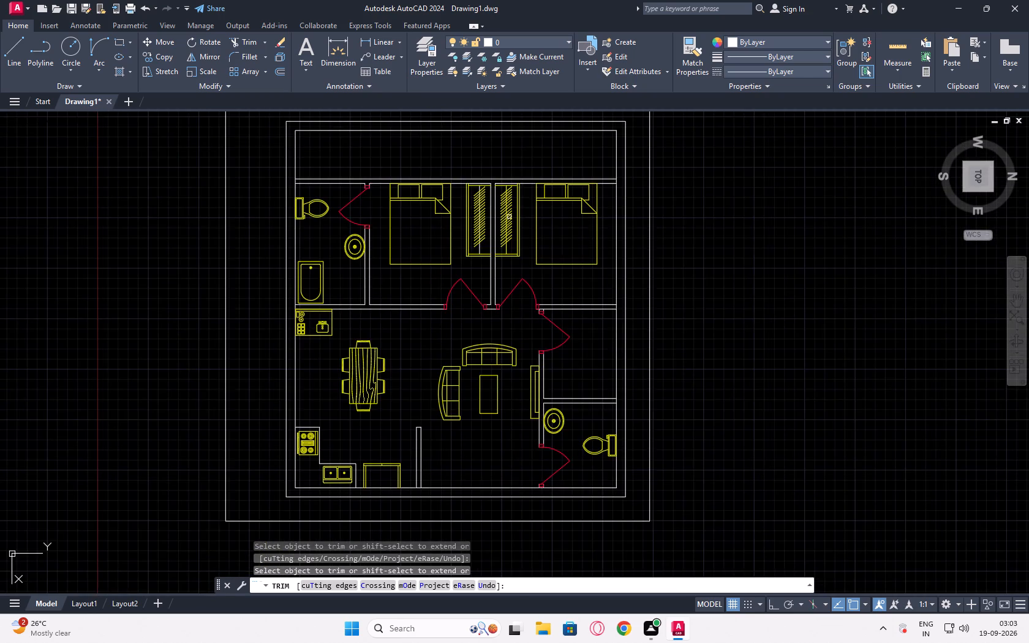
{"action": "middle_click_drag", "start_coordinate": [483, 152], "coordinate": [473, 317]}
{"action": "scroll", "coordinate": [477, 331], "scroll_direction": "up", "scroll_amount": 1}
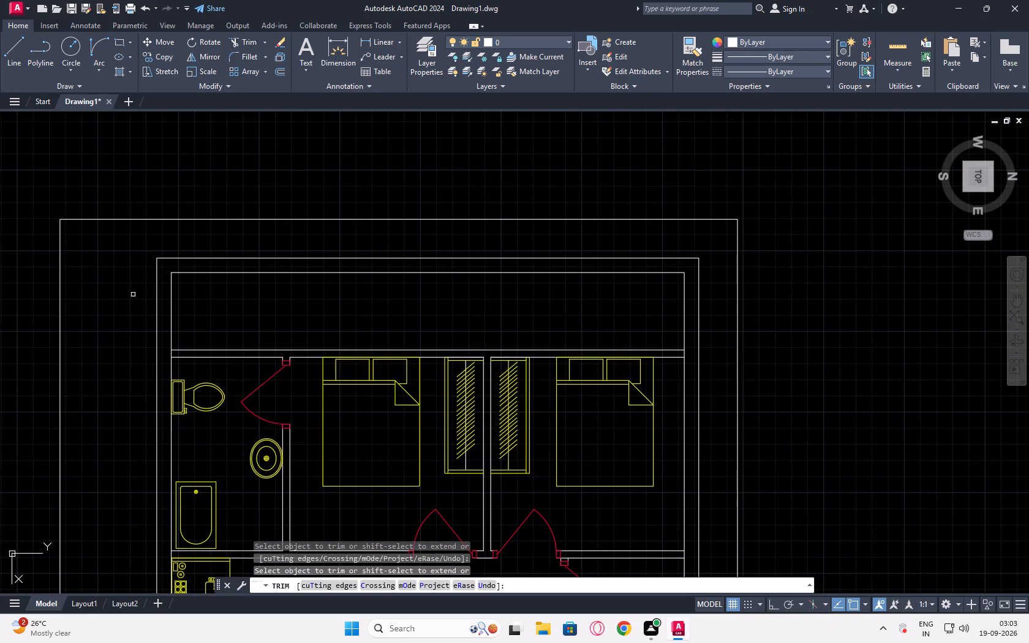
{"action": "key", "text": "Escape"}
Delete the long outer line of the double wall between the bathroom and bedrooms and the empty strip beyond them.
{"action": "scroll", "coordinate": [148, 343], "scroll_direction": "up", "scroll_amount": 2}
{"action": "left_click", "coordinate": [213, 355]}
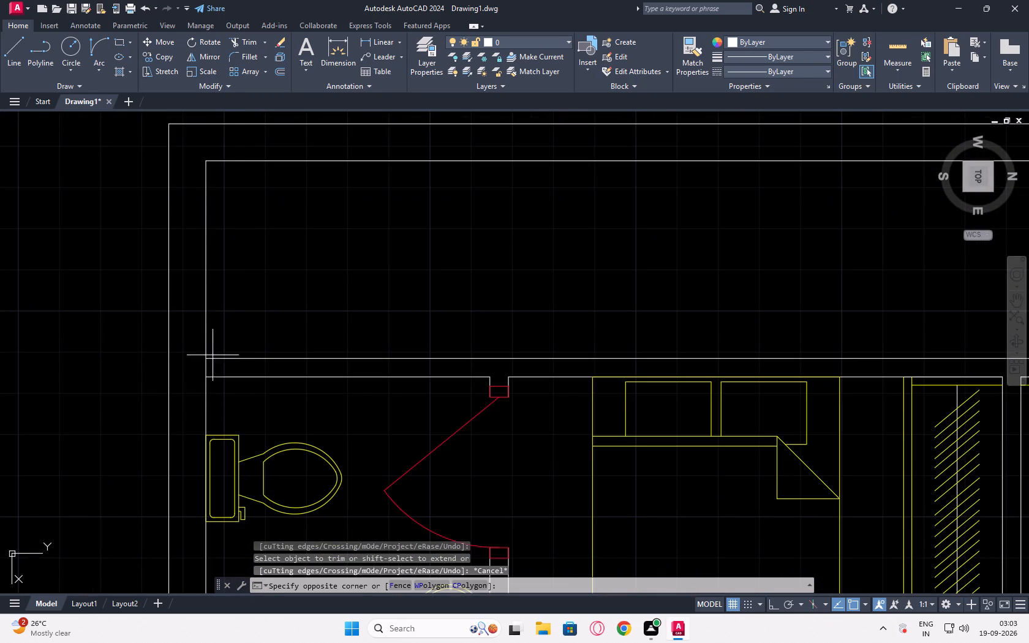
{"action": "left_click", "coordinate": [394, 363]}
{"action": "left_click_drag", "start_coordinate": [444, 338], "coordinate": [438, 340]}
{"action": "left_click", "coordinate": [374, 369]}
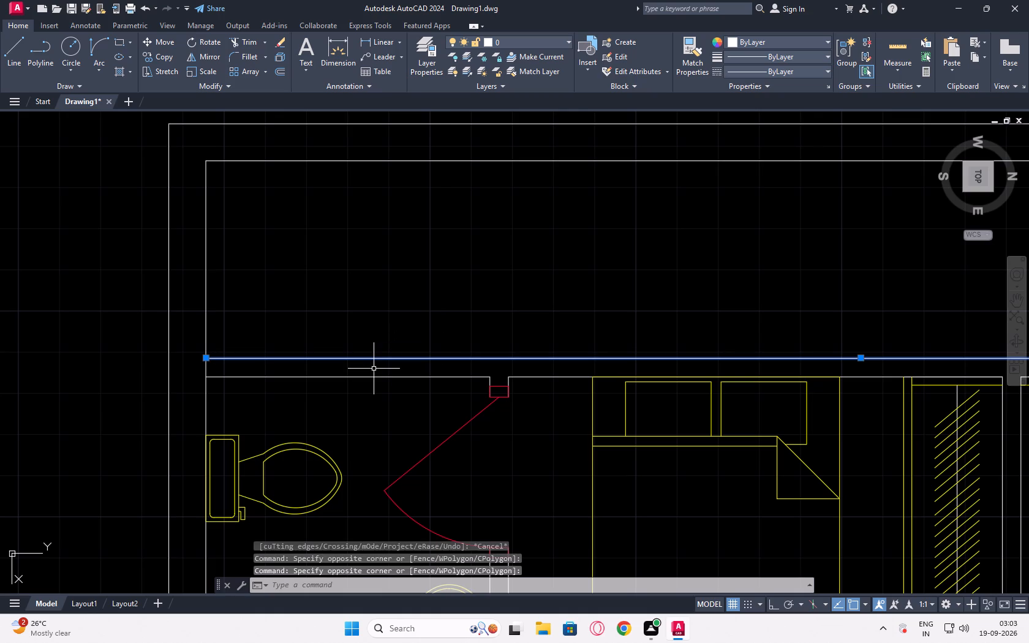
{"action": "key", "text": "Delete"}
{"action": "key", "text": "Escape"}
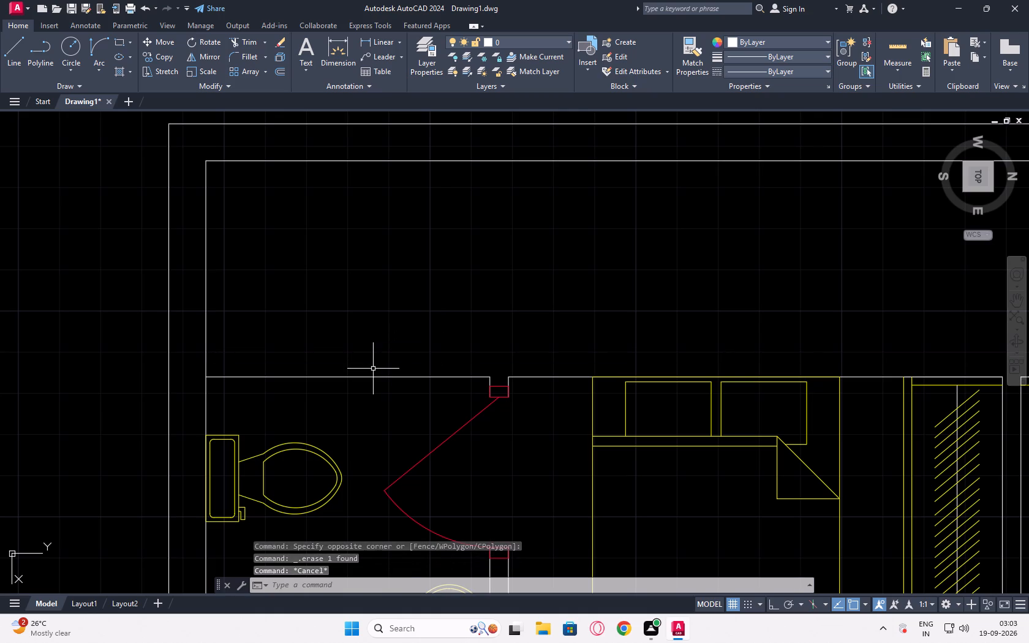
{"action": "scroll", "coordinate": [444, 347], "scroll_direction": "down", "scroll_amount": 1}
{"action": "key", "text": "ctrl+z"}
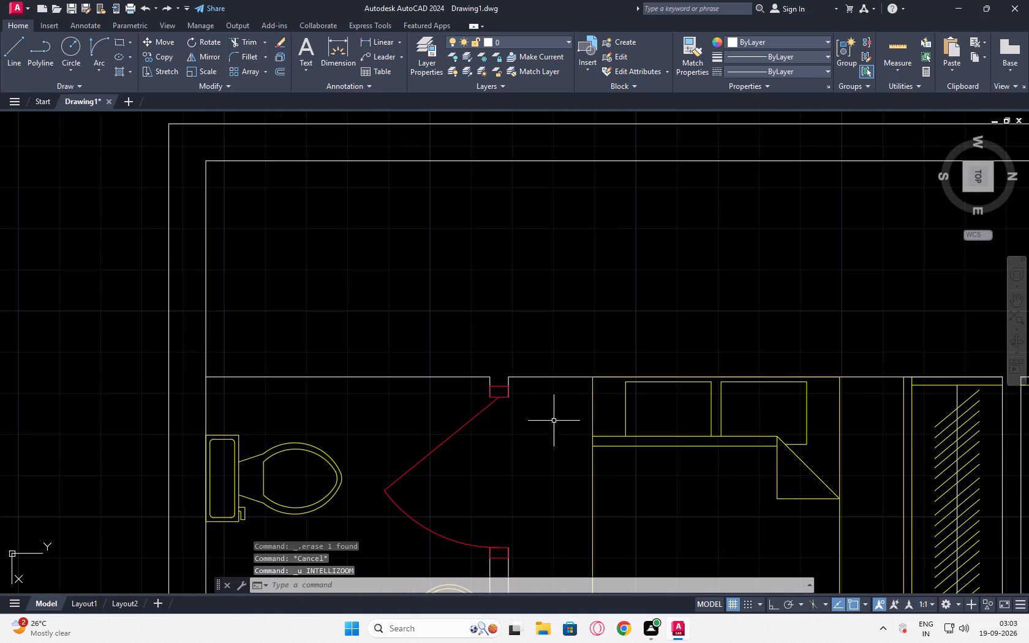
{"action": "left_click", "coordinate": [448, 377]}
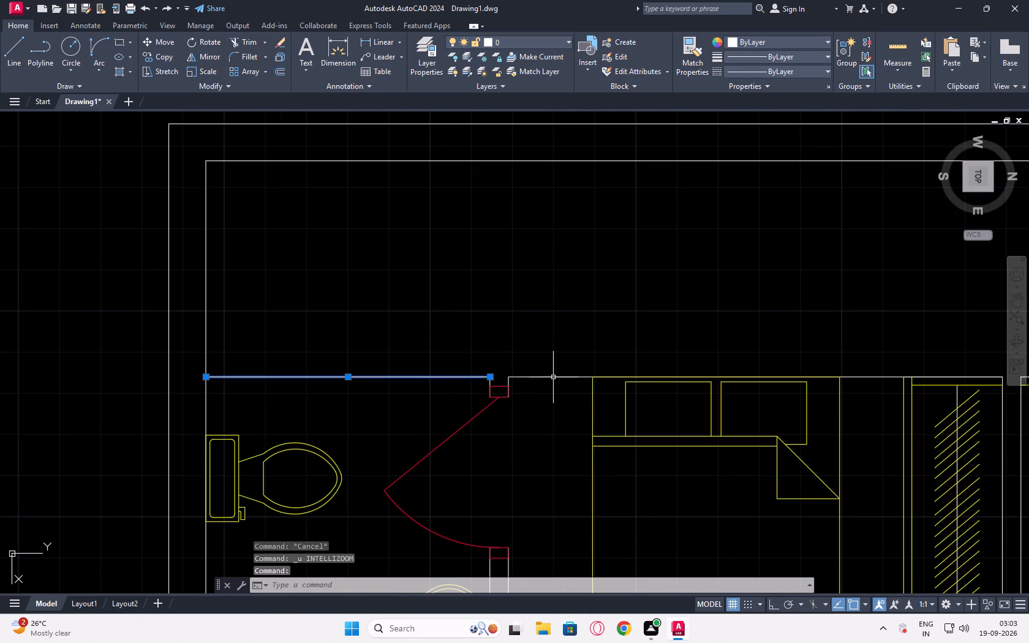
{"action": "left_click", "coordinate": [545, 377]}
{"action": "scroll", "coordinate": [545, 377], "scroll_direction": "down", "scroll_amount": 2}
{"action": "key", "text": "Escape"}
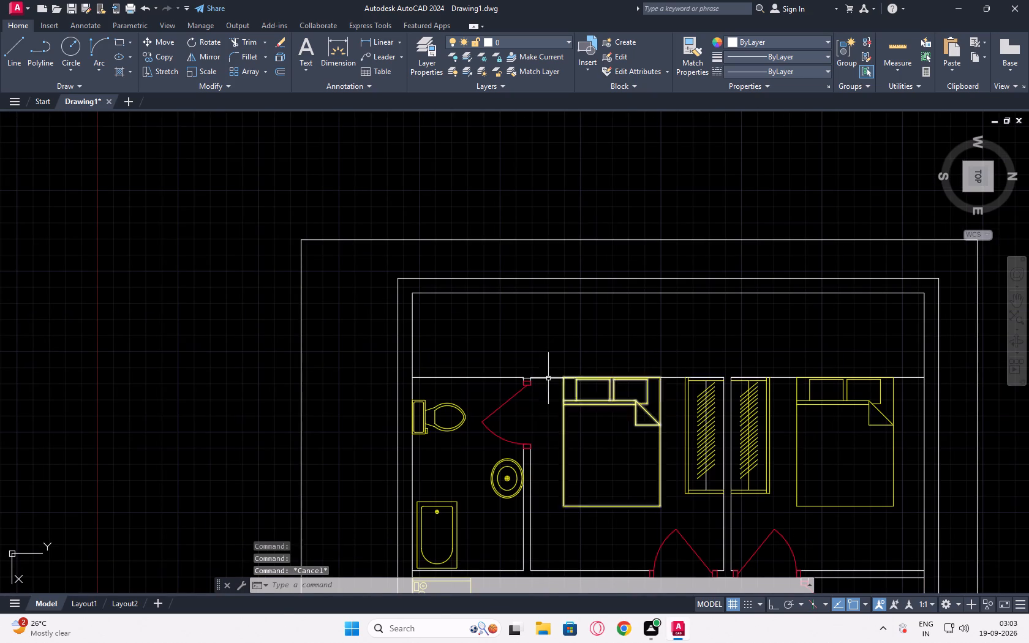
Undo the deletion of the long outer line of the double wall bordering the empty strip.
{"action": "scroll", "coordinate": [480, 397], "scroll_direction": "up", "scroll_amount": 1}
{"action": "key", "text": "ctrl+z"}
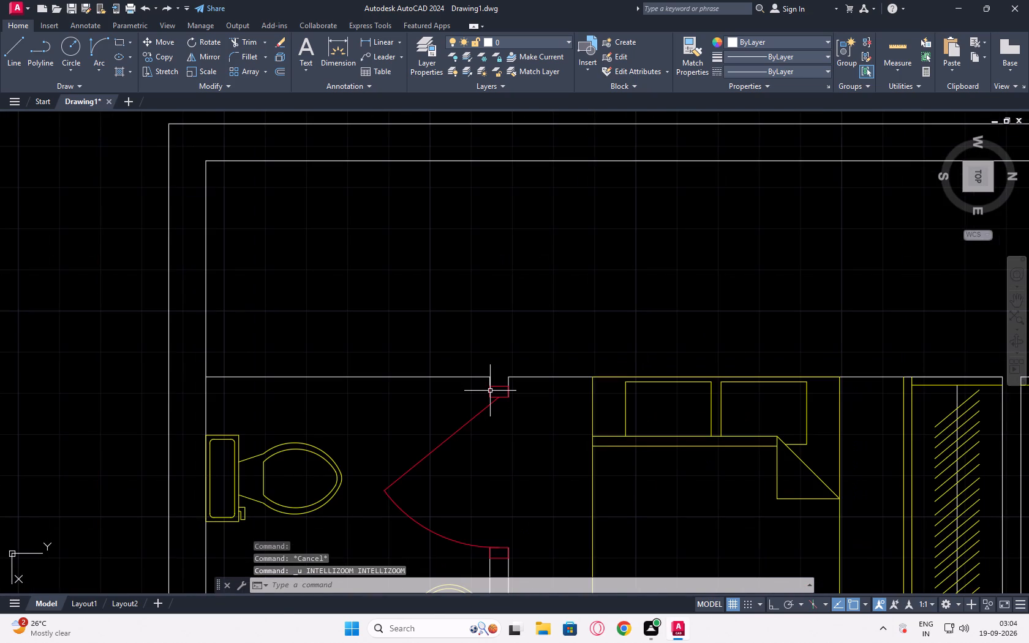
{"action": "key", "text": "ctrl+z"}
Draw short lines continuing both ends of the long outer wall line across the outer wall's thickness to its outer face.
{"action": "scroll", "coordinate": [404, 286], "scroll_direction": "down", "scroll_amount": 1}
{"action": "middle_click_drag", "start_coordinate": [568, 254], "coordinate": [393, 255]}
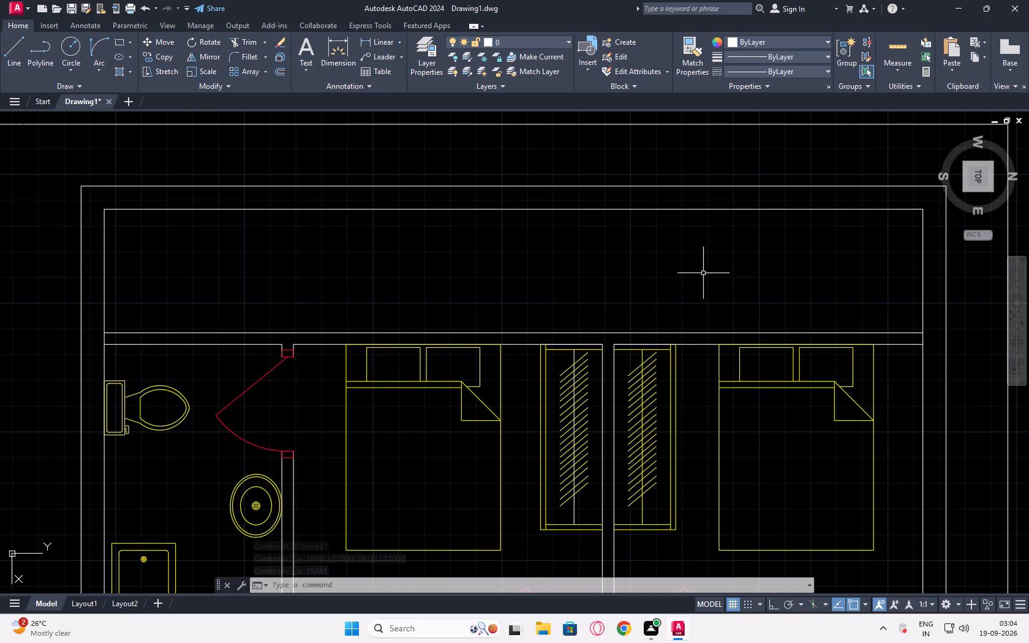
{"action": "left_click", "coordinate": [7, 49]}
{"action": "left_click", "coordinate": [108, 332]}
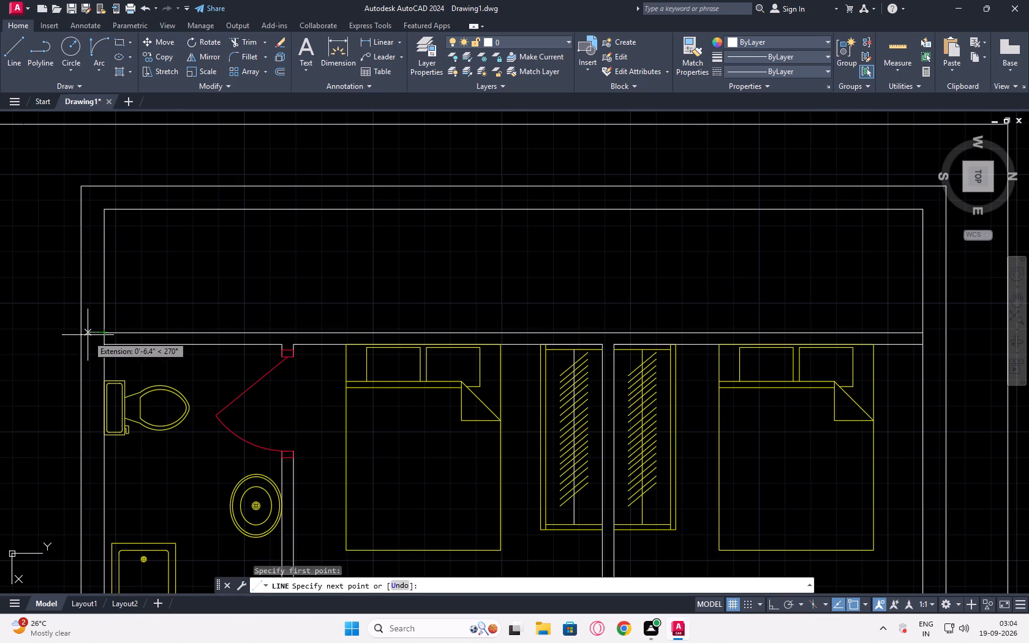
{"action": "left_click", "coordinate": [85, 333]}
{"action": "key", "text": "Escape"}
{"action": "middle_click_drag", "start_coordinate": [534, 298], "coordinate": [281, 304]}
{"action": "key", "text": "space"}
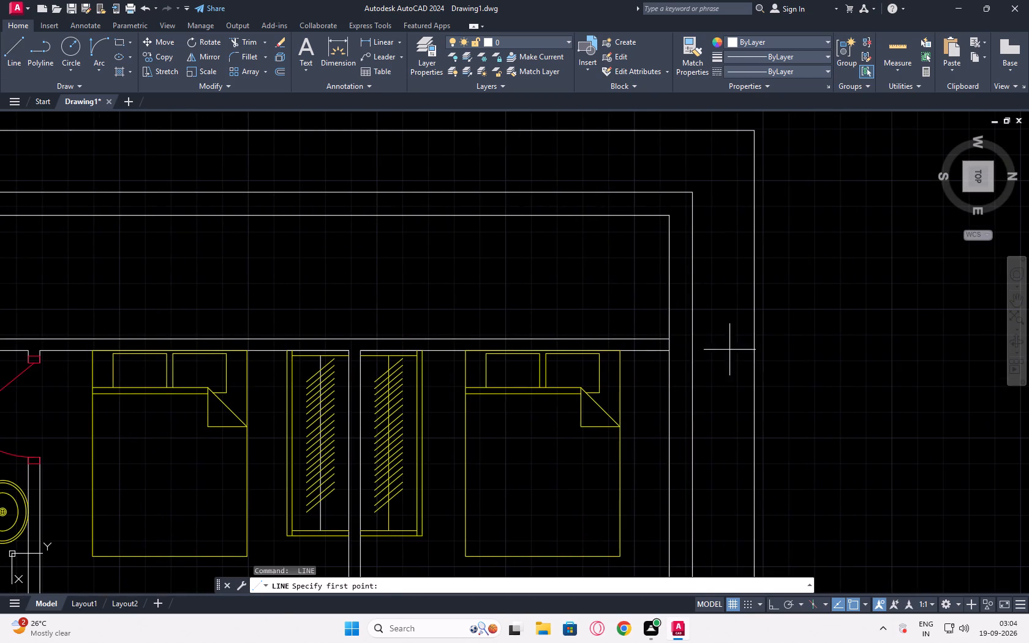
{"action": "left_click", "coordinate": [658, 337]}
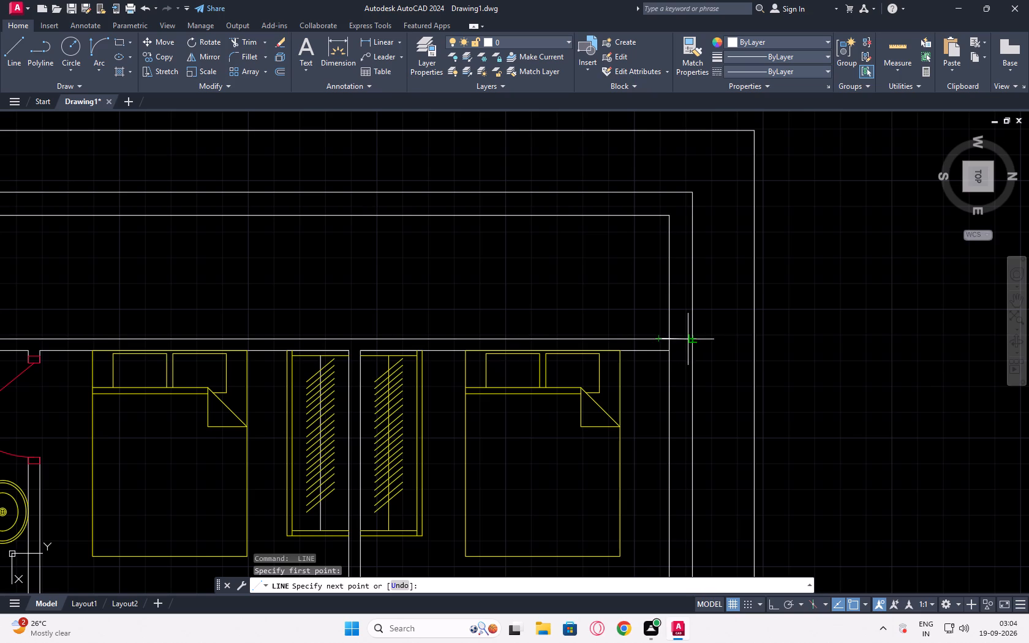
{"action": "left_click", "coordinate": [693, 339]}
{"action": "key", "text": "Escape"}
Trim away the double outer wall lines enclosing the empty strip on its three sides beyond the bathroom and bedroom wall.
{"action": "left_click", "coordinate": [246, 37]}
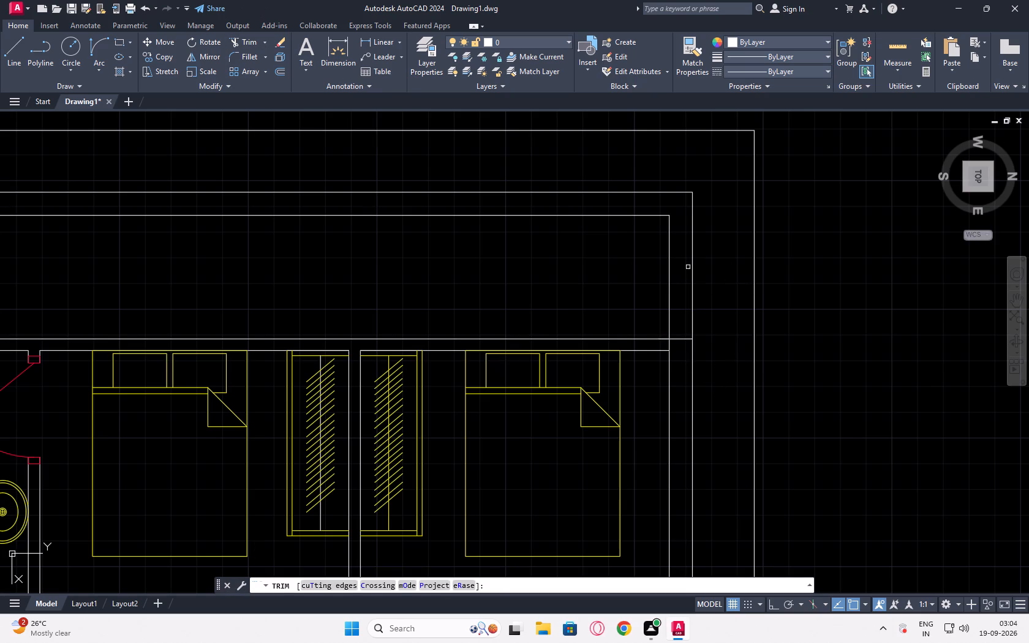
{"action": "left_click_drag", "start_coordinate": [702, 263], "coordinate": [581, 273]}
{"action": "left_click_drag", "start_coordinate": [566, 168], "coordinate": [459, 231]}
{"action": "scroll", "coordinate": [459, 231], "scroll_direction": "down", "scroll_amount": 1}
{"action": "middle_click_drag", "start_coordinate": [459, 231], "coordinate": [488, 236]}
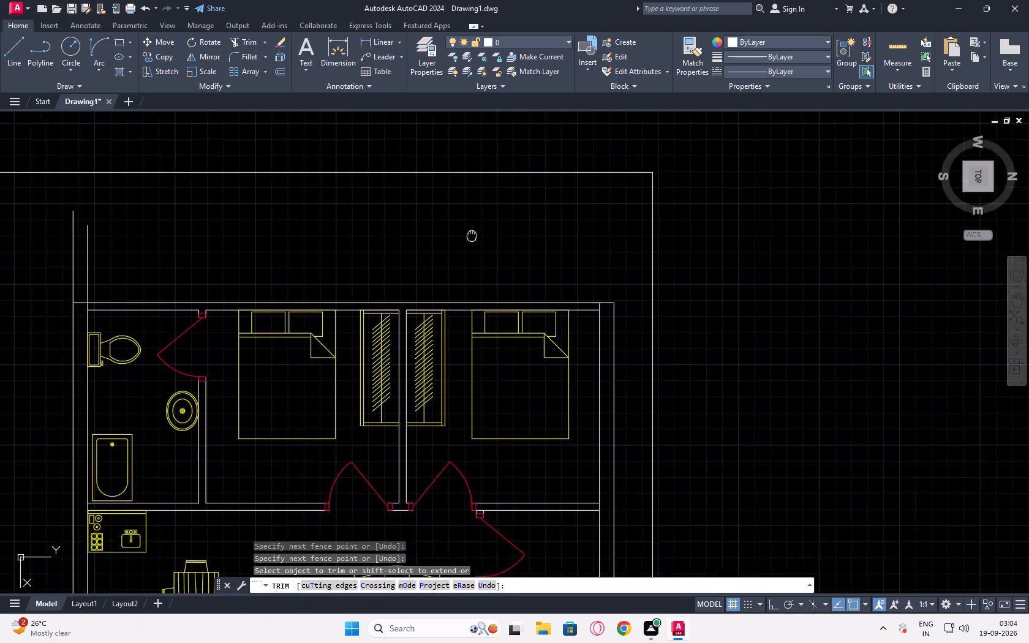
{"action": "middle_click_drag", "start_coordinate": [488, 236], "coordinate": [696, 227]}
{"action": "left_click_drag", "start_coordinate": [372, 227], "coordinate": [284, 258]}
{"action": "key", "text": "Escape"}
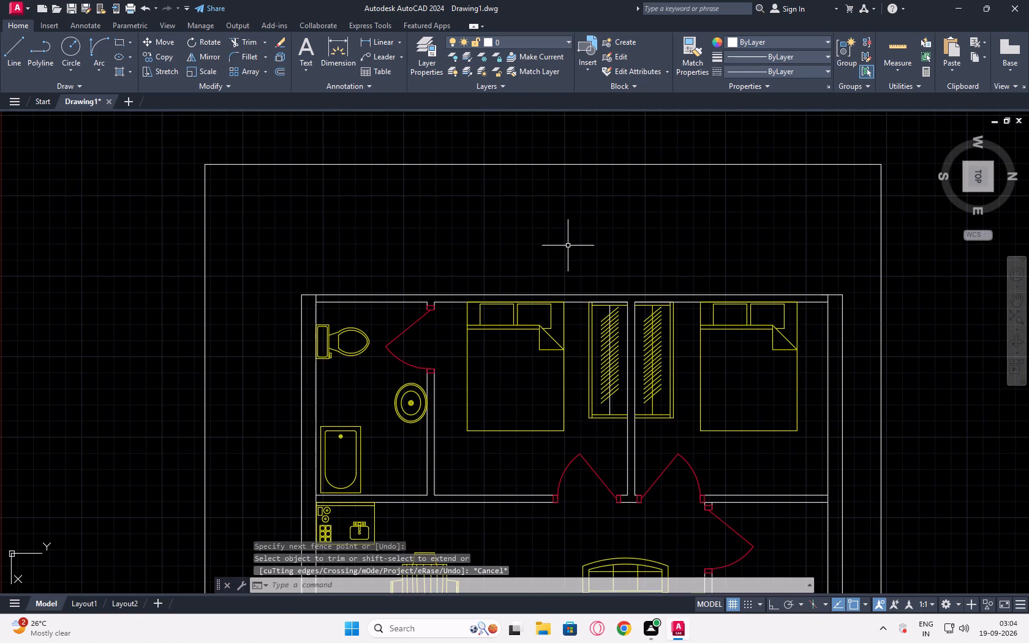
Examine the whole floor plan and its closed outer walls within the plot boundary.
{"action": "scroll", "coordinate": [573, 245], "scroll_direction": "down", "scroll_amount": 2}
{"action": "scroll", "coordinate": [587, 430], "scroll_direction": "up", "scroll_amount": 2}
{"action": "scroll", "coordinate": [588, 435], "scroll_direction": "down", "scroll_amount": 1}
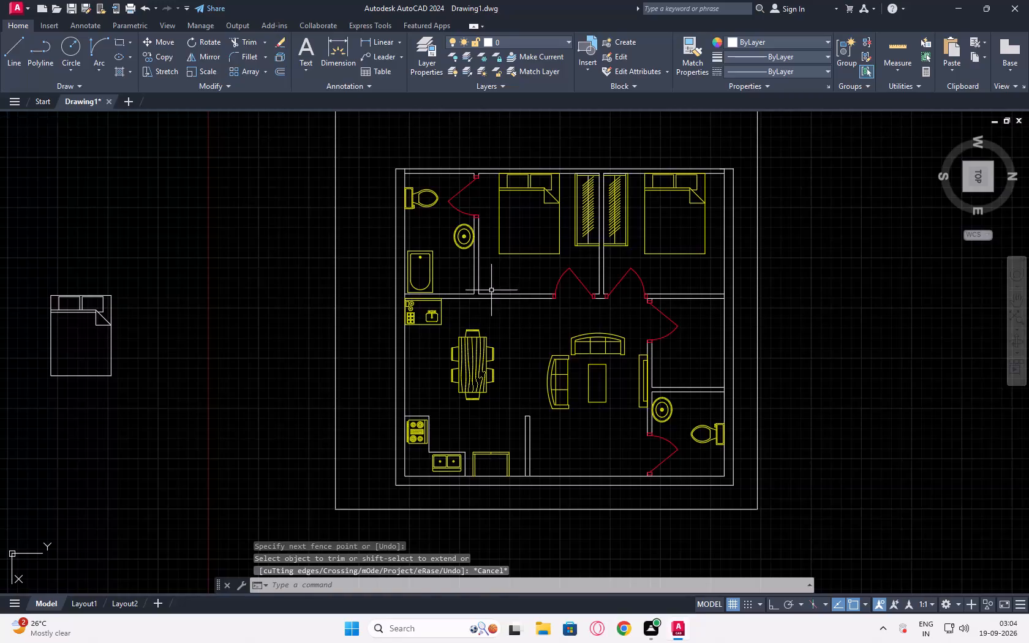
{"action": "middle_click_drag", "start_coordinate": [456, 309], "coordinate": [415, 381]}
{"action": "scroll", "coordinate": [448, 323], "scroll_direction": "down", "scroll_amount": 1}
{"action": "scroll", "coordinate": [481, 329], "scroll_direction": "up", "scroll_amount": 1}
{"action": "middle_click_drag", "start_coordinate": [488, 334], "coordinate": [513, 283]}
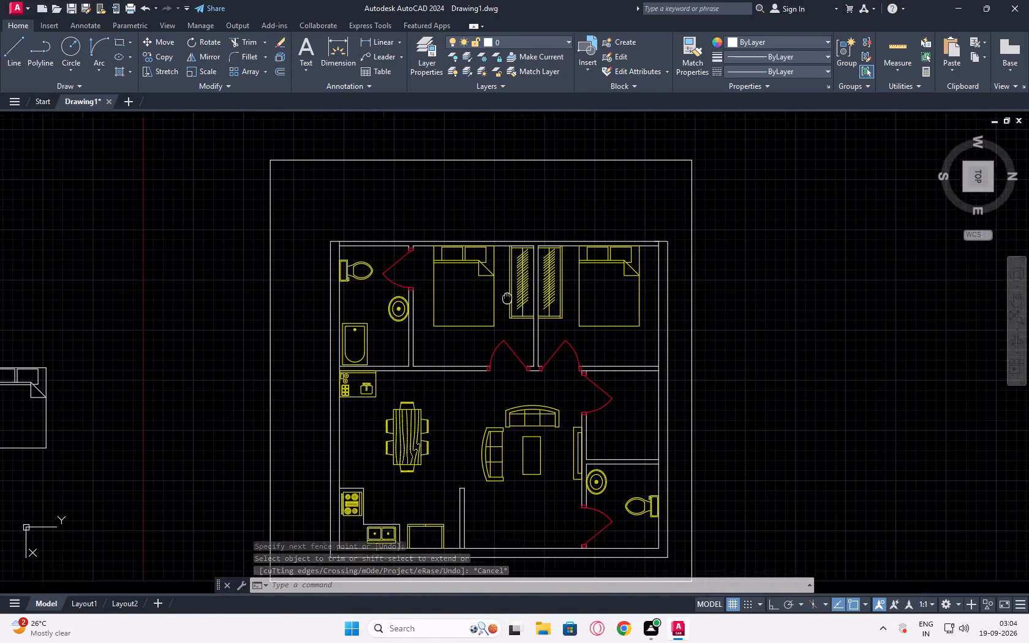
{"action": "middle_click_drag", "start_coordinate": [513, 283], "coordinate": [520, 268]}
Save the drawing in the Documents folder under the name FLOOR PLAN 012.
{"action": "key", "text": "ctrl+s"}
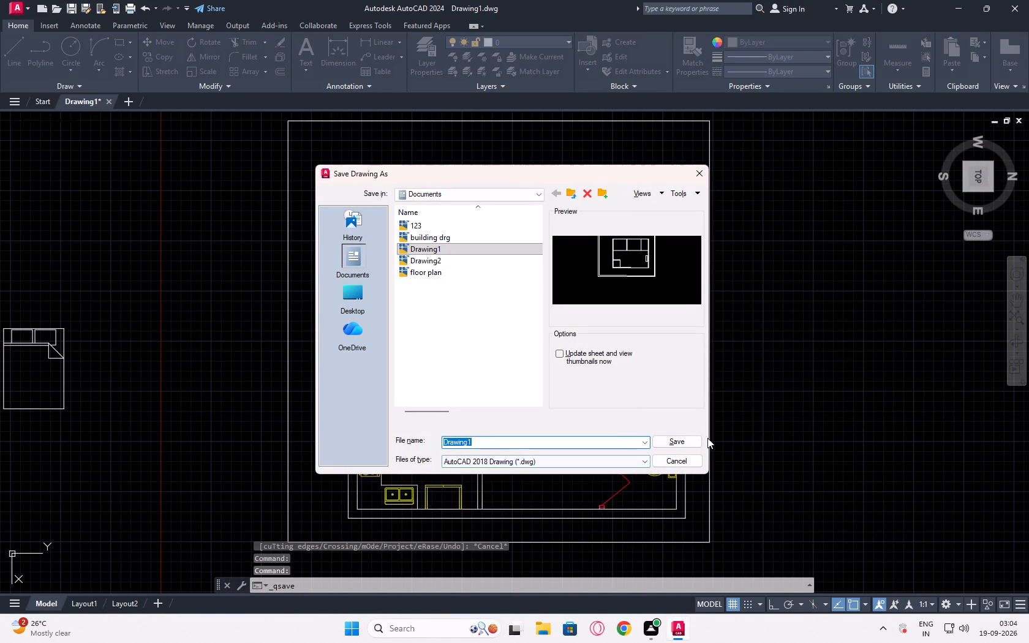
{"action": "left_click_drag", "start_coordinate": [494, 439], "coordinate": [423, 450]}
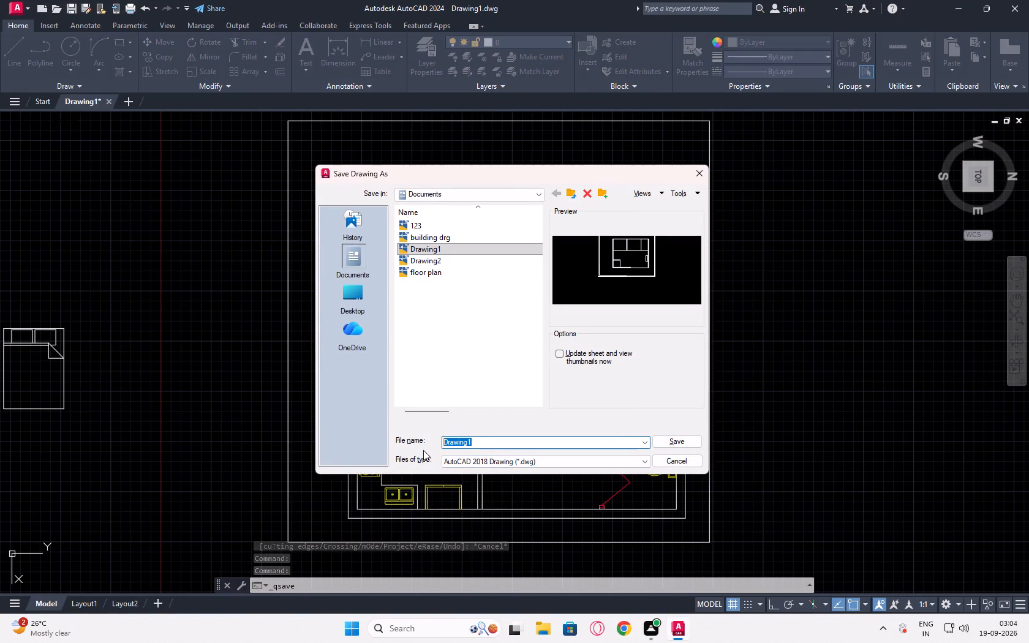
{"action": "type", "text": "FLOOR PA"}
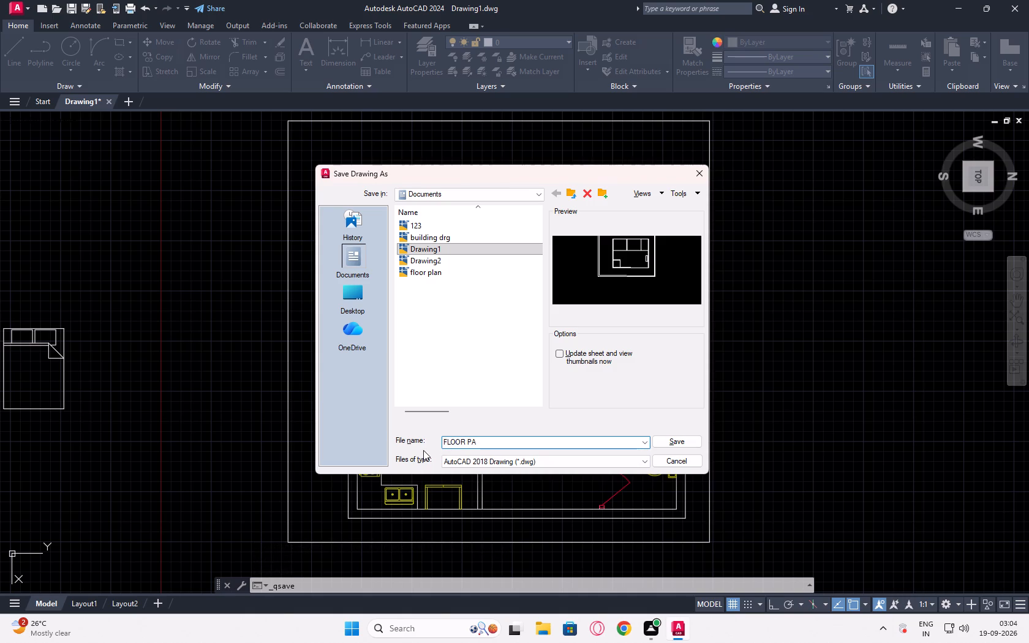
{"action": "key", "text": "BackSpace"}
{"action": "type", "text": "LAN"}
{"action": "key", "text": "space"}
{"action": "type", "text": "012"}
{"action": "key", "text": "Return"}
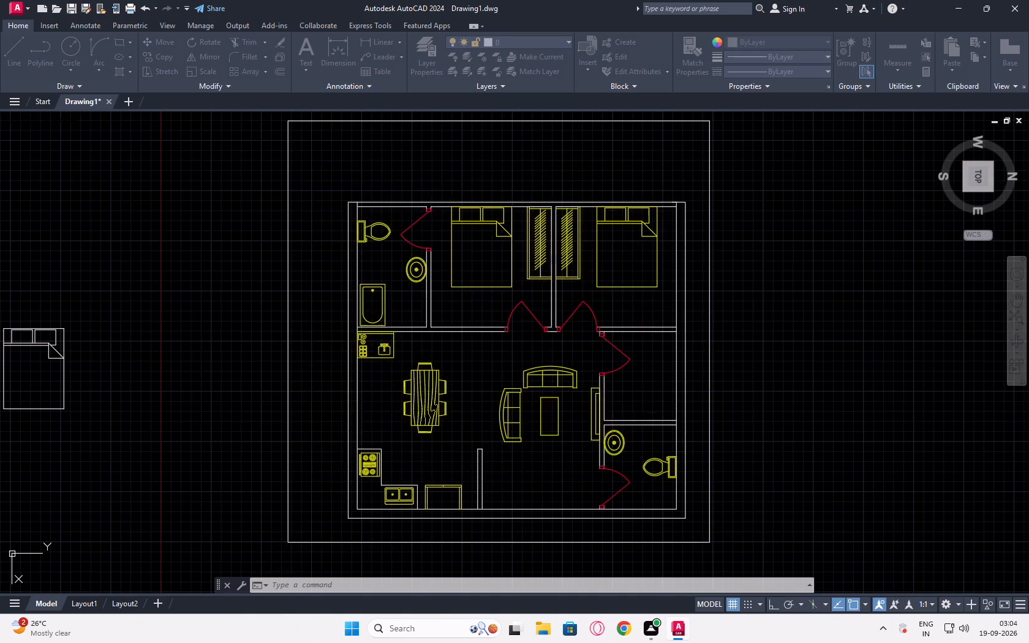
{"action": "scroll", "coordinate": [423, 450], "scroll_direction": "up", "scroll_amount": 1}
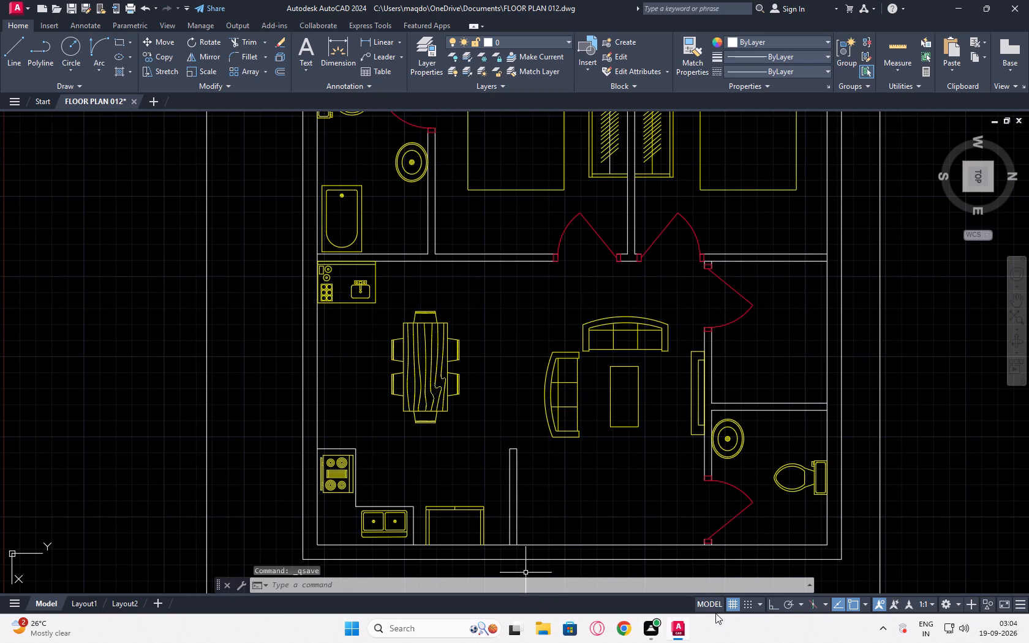